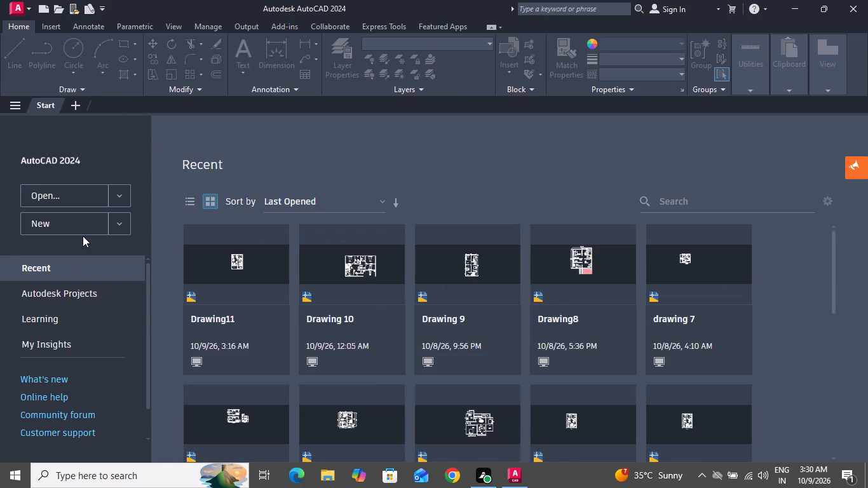
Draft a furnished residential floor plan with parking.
Create a new blank drawing.
click(72, 227)
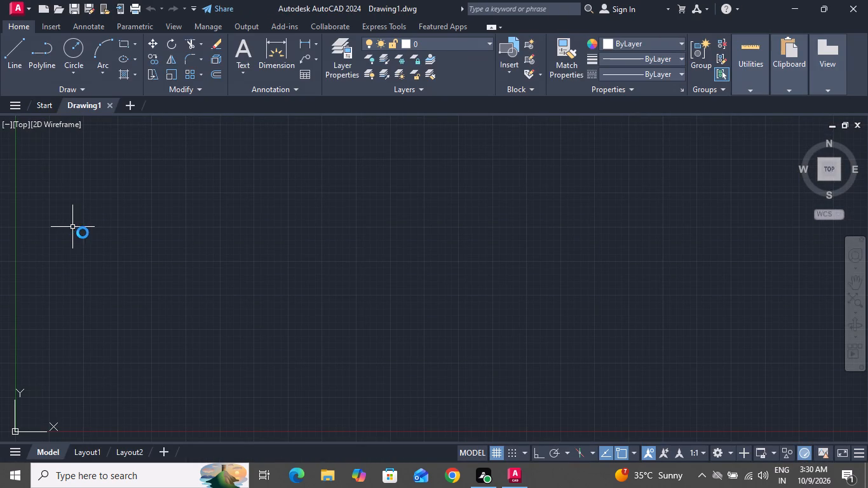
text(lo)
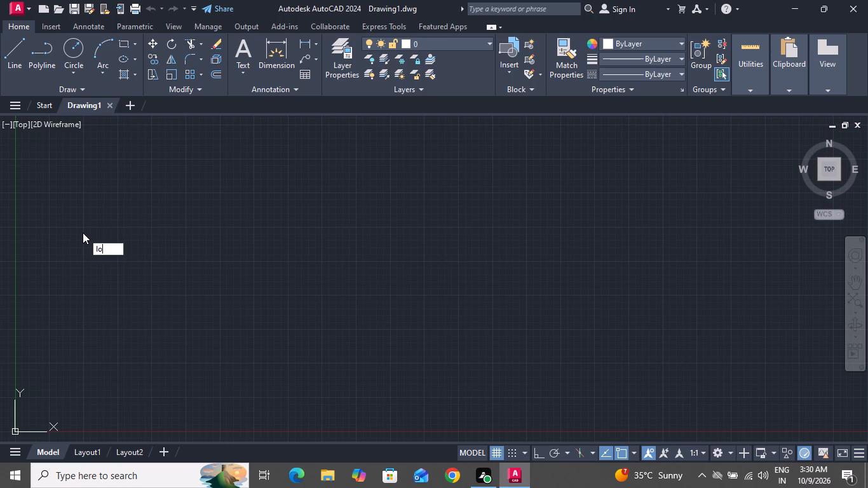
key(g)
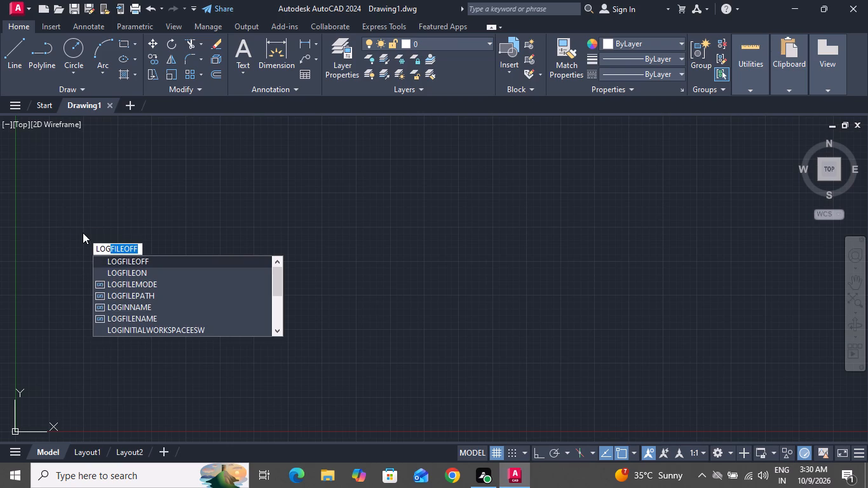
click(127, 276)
Set the drawing units to Engineering length with 0'-0" precision.
text(un)
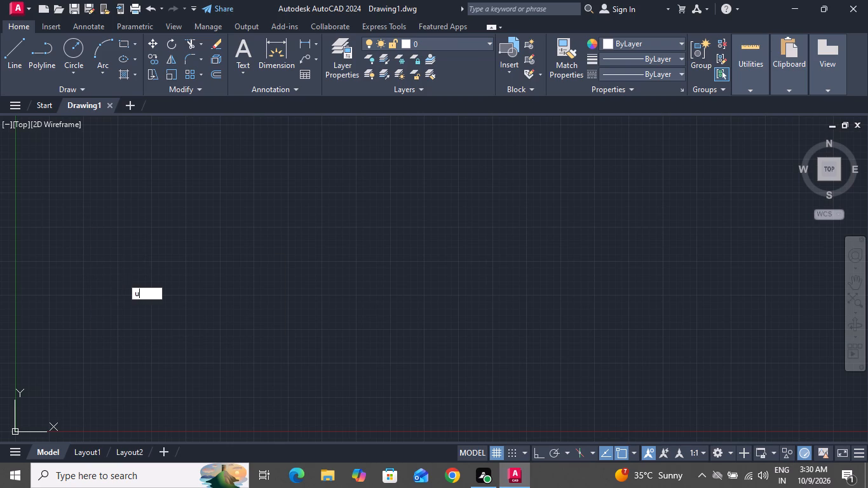
key(space)
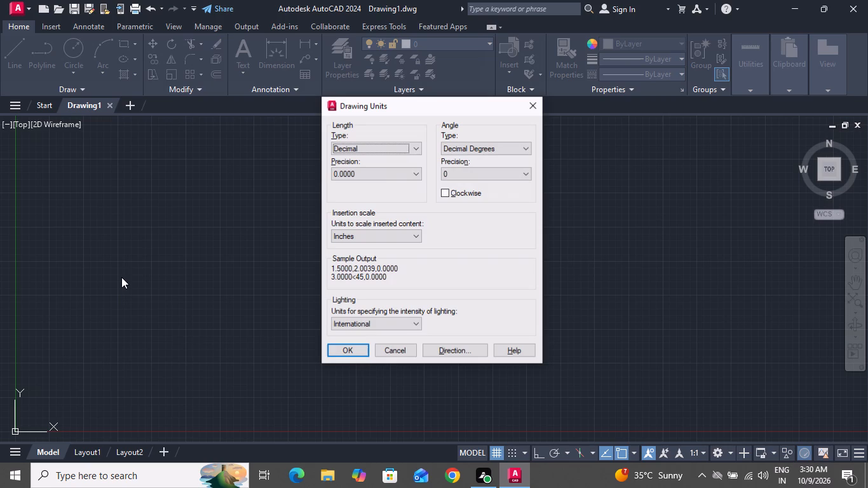
click(419, 154)
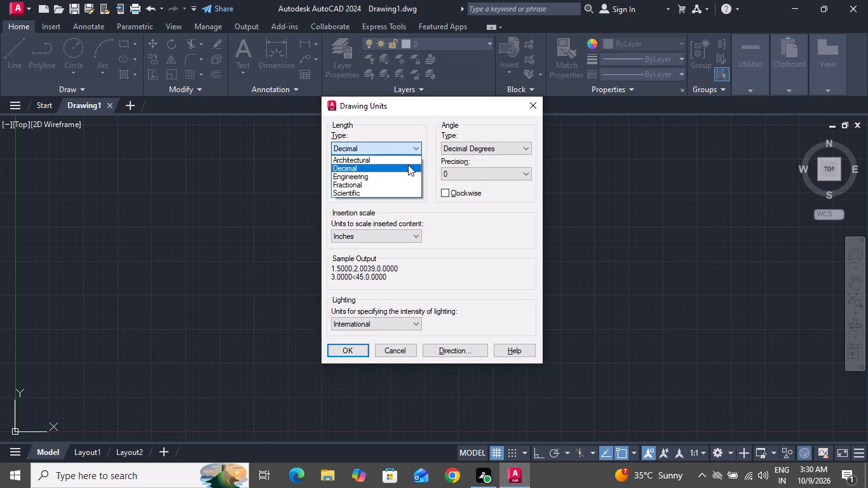
click(383, 173)
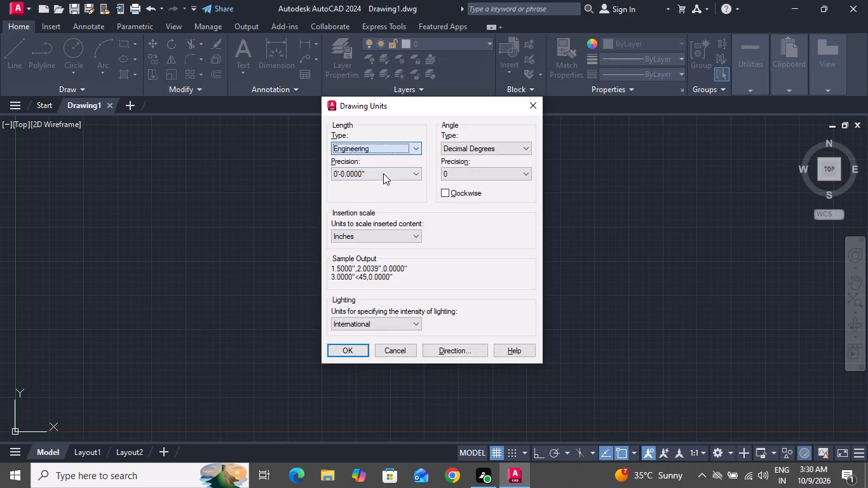
click(380, 175)
click(367, 184)
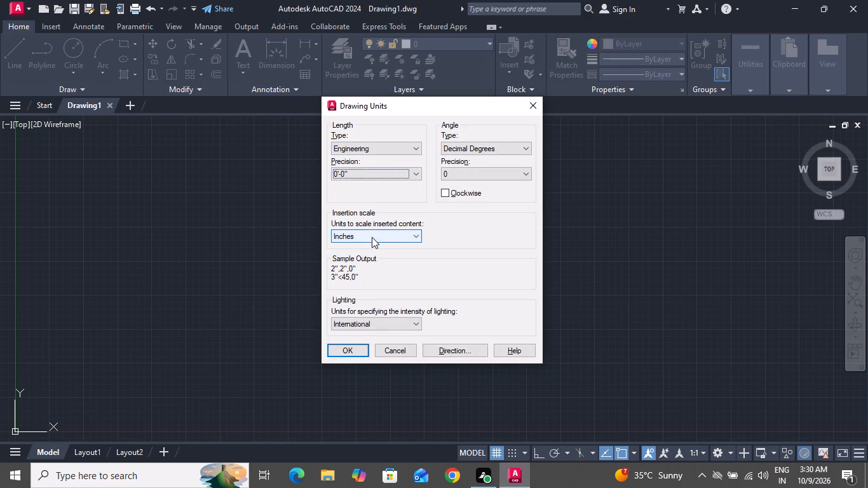
click(337, 353)
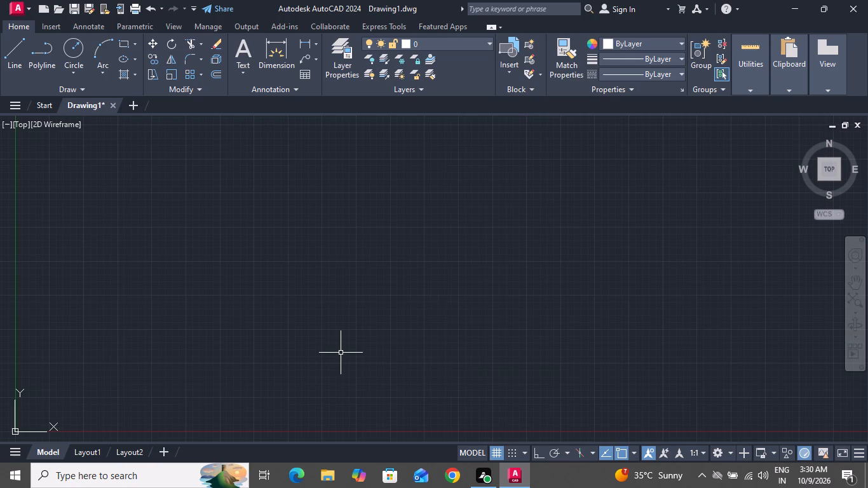
Modify the Standard dimension style to Engineering primary units with 0'-0" precision and set the style current.
text(d)
key(space)
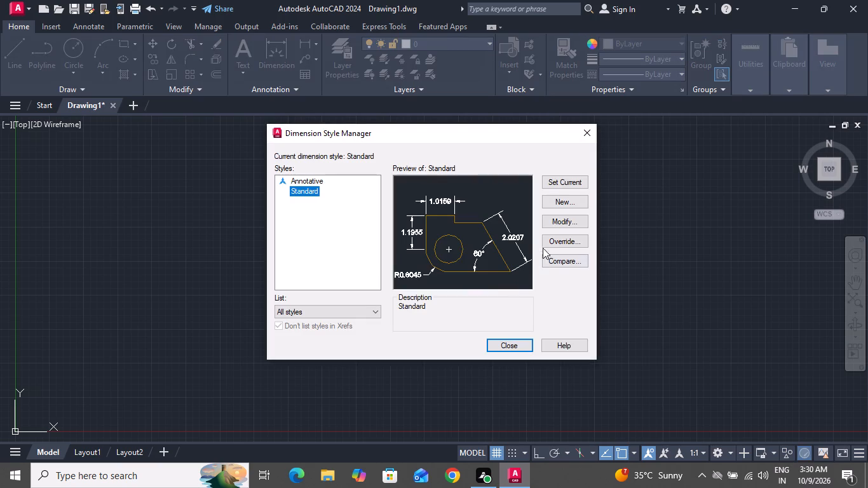
click(560, 221)
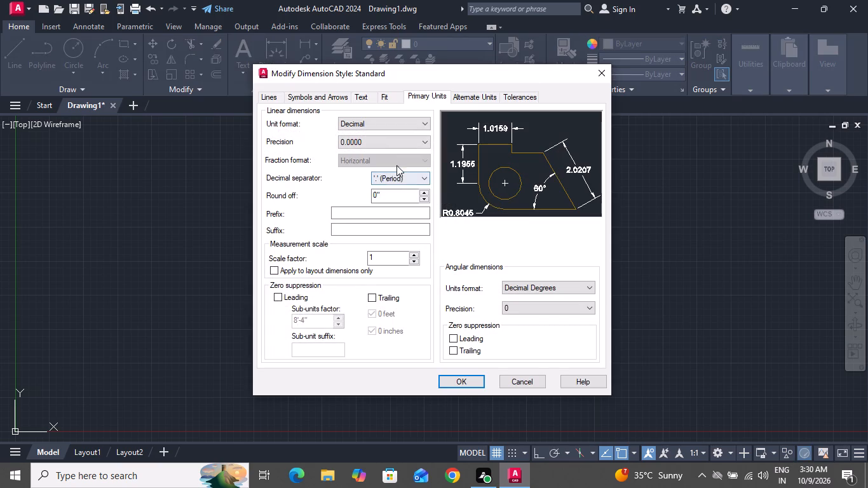
click(388, 121)
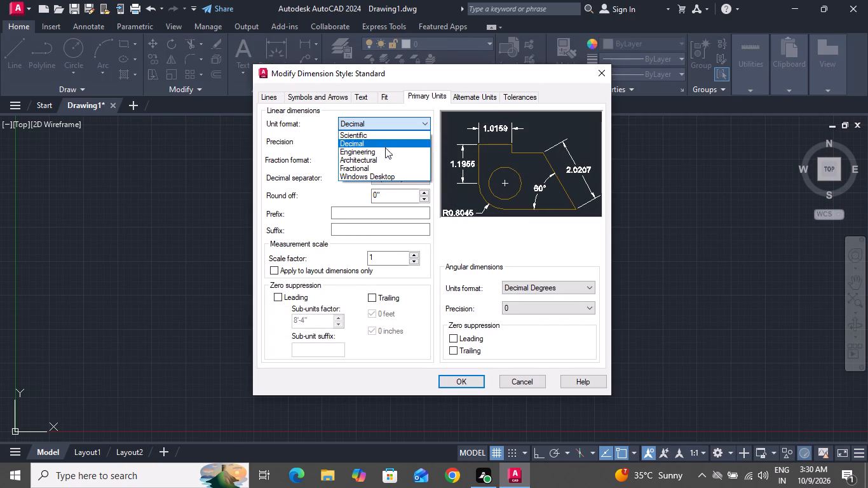
click(385, 151)
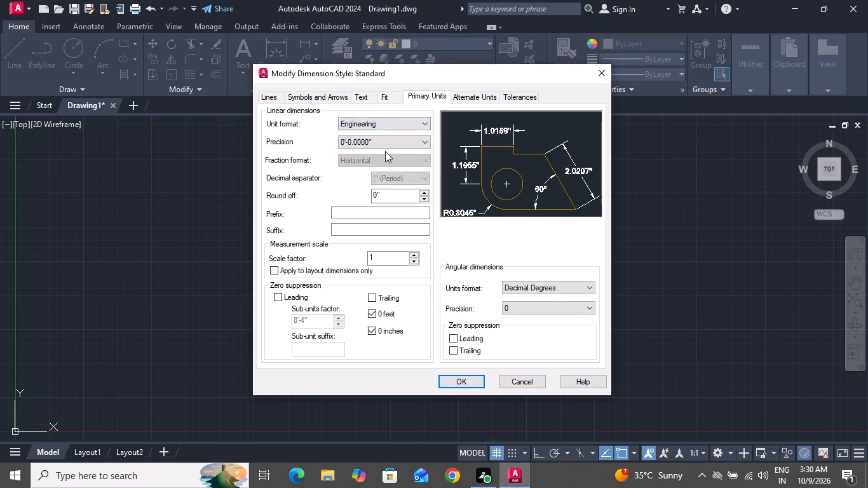
click(389, 141)
click(377, 156)
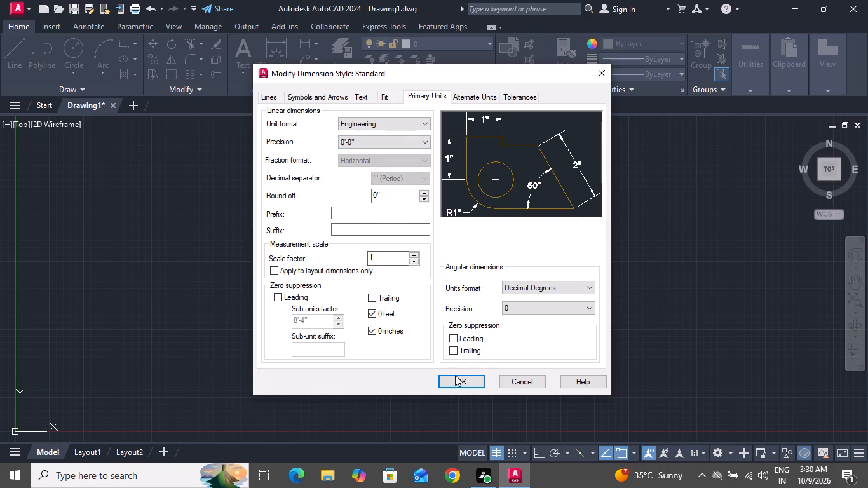
click(456, 377)
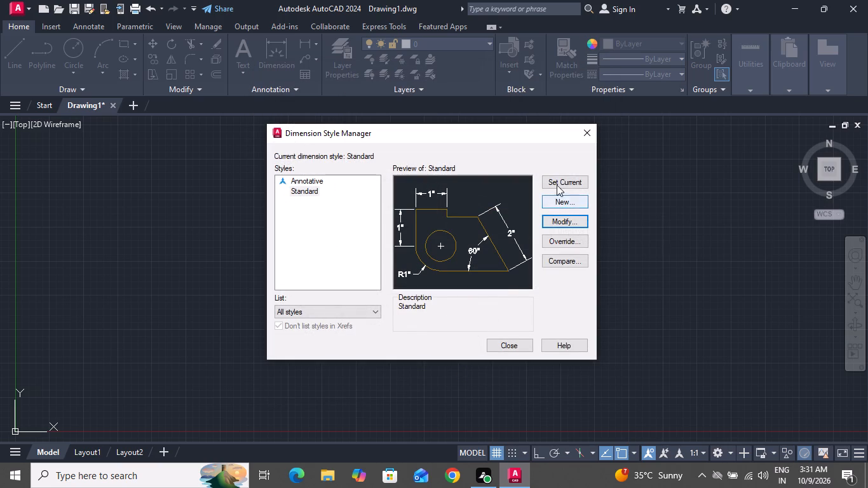
click(559, 177)
click(512, 345)
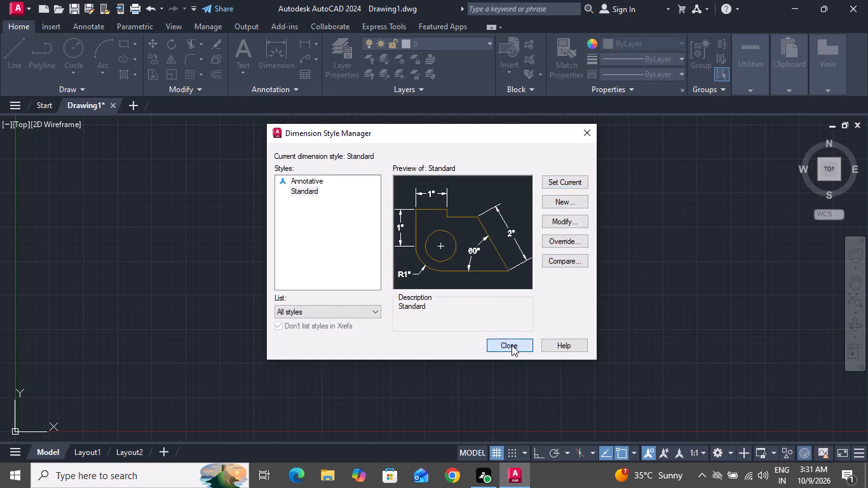
Turn on Ortho mode while starting the Line command.
click(20, 61)
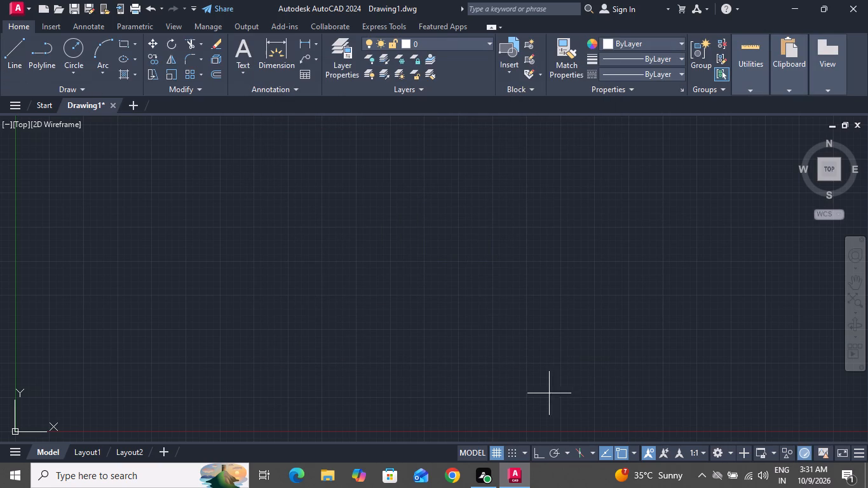
click(541, 451)
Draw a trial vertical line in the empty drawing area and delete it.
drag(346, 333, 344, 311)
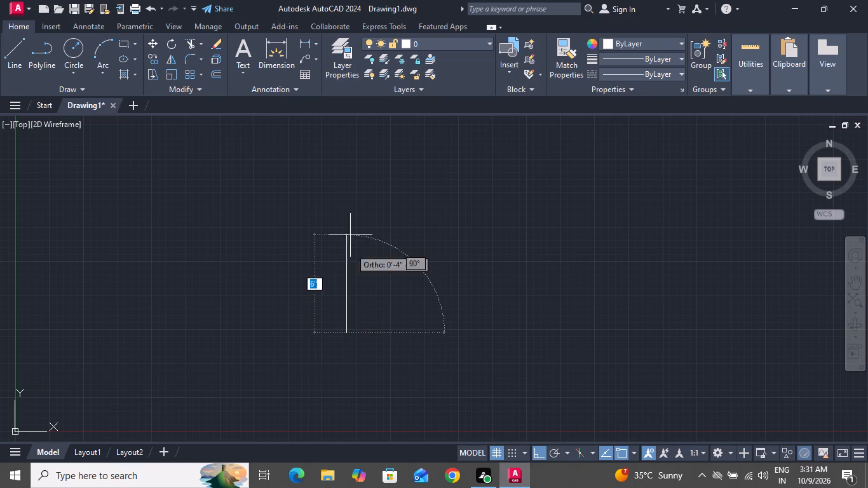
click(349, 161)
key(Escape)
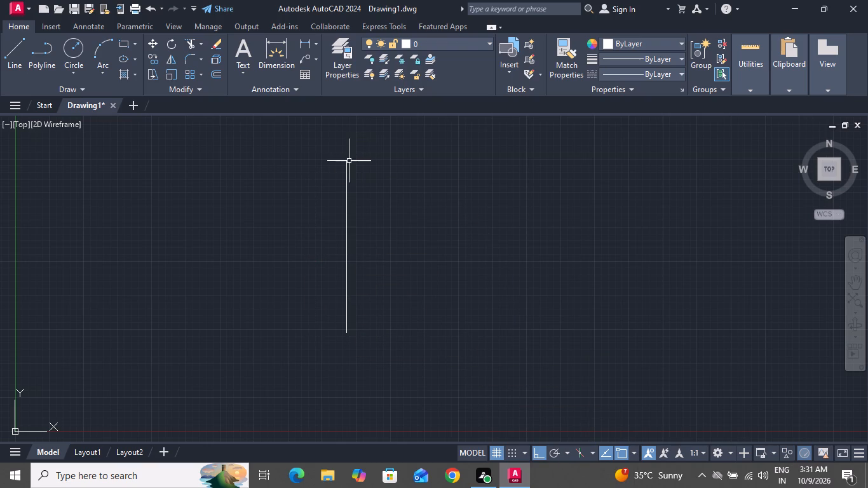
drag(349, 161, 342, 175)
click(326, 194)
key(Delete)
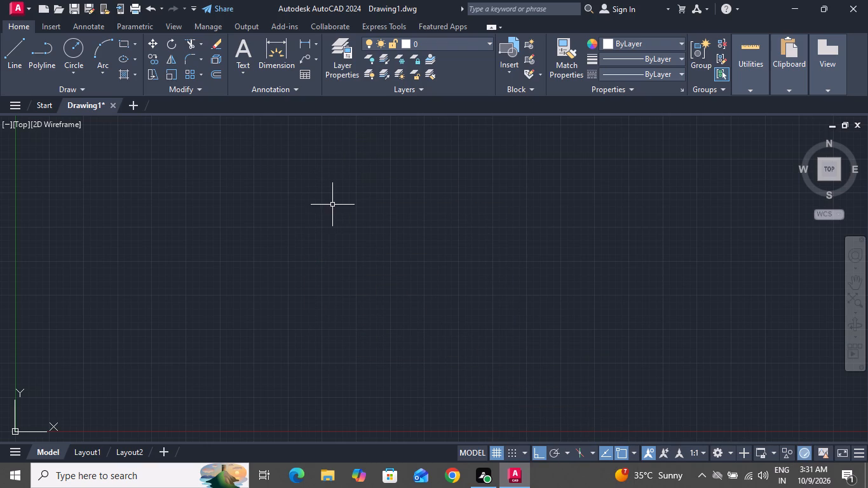
Draw a 34' vertical line going straight up, near the drawing's origin, and end the Line command.
key(z)
key(space)
text(a)
key(space)
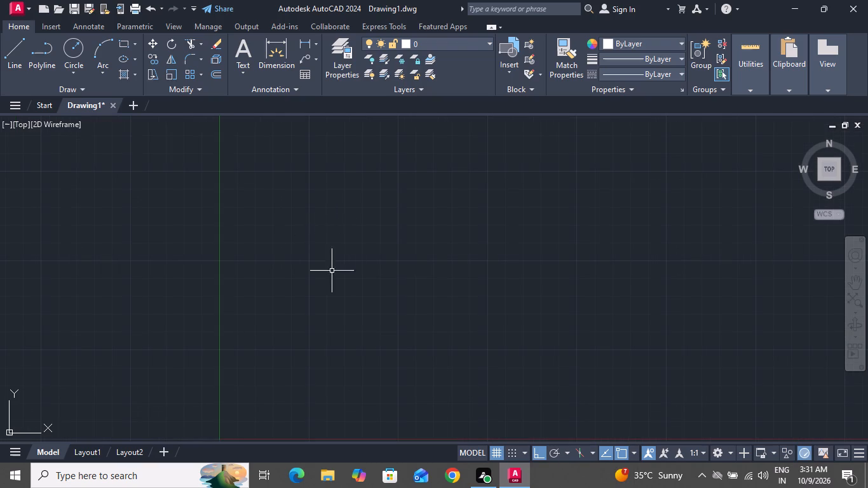
scroll(386, 280, down, 1)
scroll(386, 280, up, 1)
scroll(379, 283, down, 1)
scroll(747, 200, up, 1)
scroll(747, 200, down, 1)
scroll(748, 200, up, 3)
scroll(765, 194, down, 1)
scroll(765, 194, up, 1)
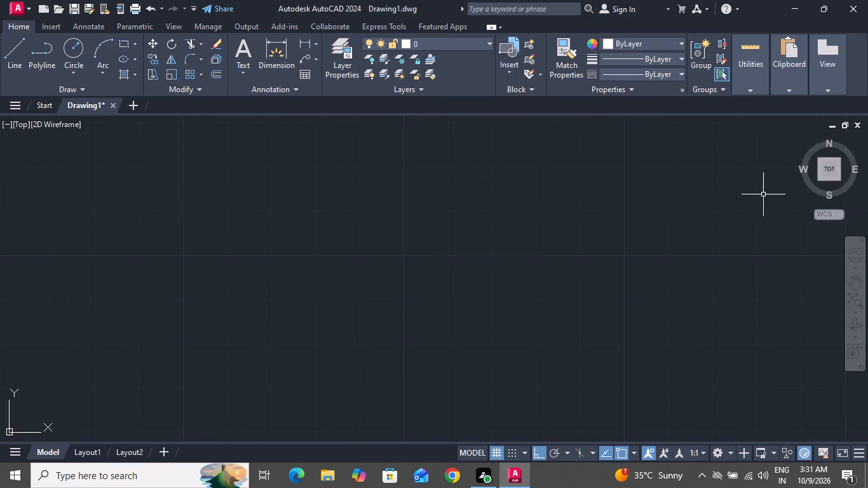
scroll(736, 208, down, 1)
scroll(735, 210, up, 1)
scroll(735, 210, down, 3)
scroll(778, 222, up, 3)
scroll(801, 210, down, 1)
scroll(801, 210, up, 2)
click(16, 62)
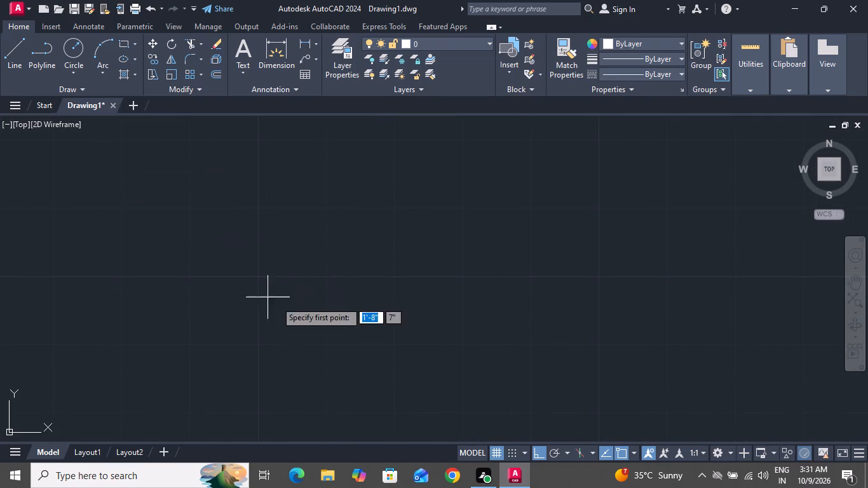
click(316, 308)
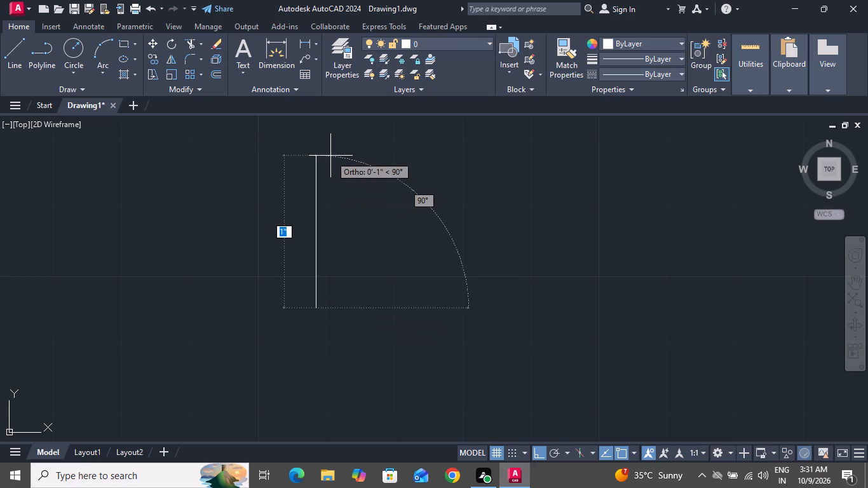
text(34')
key(Return)
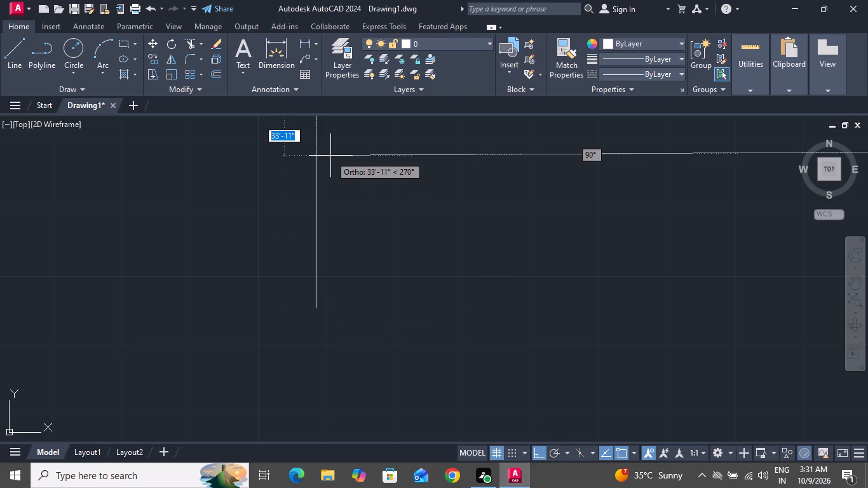
scroll(330, 156, down, 2)
scroll(335, 187, up, 1)
scroll(332, 192, down, 3)
scroll(321, 217, up, 1)
scroll(319, 222, down, 11)
scroll(320, 262, up, 1)
scroll(336, 251, down, 3)
scroll(352, 263, up, 1)
scroll(352, 264, down, 3)
scroll(272, 487, up, 1)
scroll(406, 176, down, 3)
scroll(496, 222, up, 1)
scroll(498, 222, down, 3)
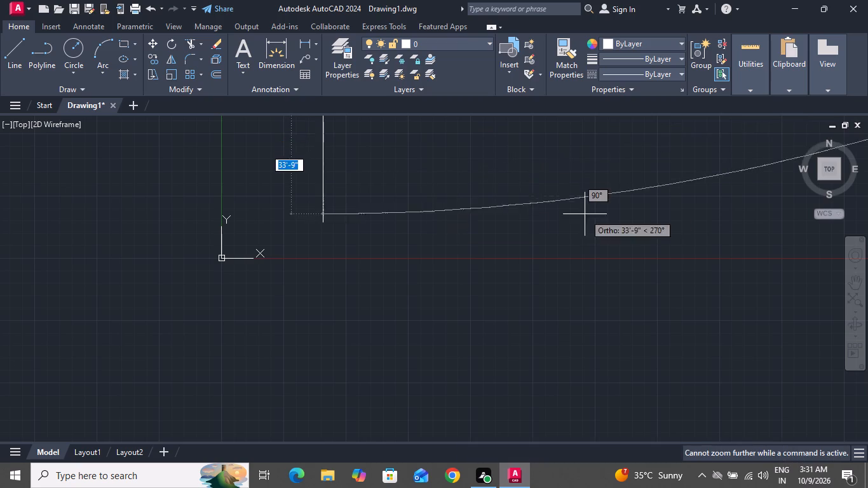
scroll(682, 198, up, 1)
scroll(687, 197, down, 1)
scroll(691, 193, up, 1)
scroll(693, 191, down, 1)
scroll(698, 182, up, 1)
scroll(710, 183, down, 2)
scroll(599, 236, down, 1)
key(Escape)
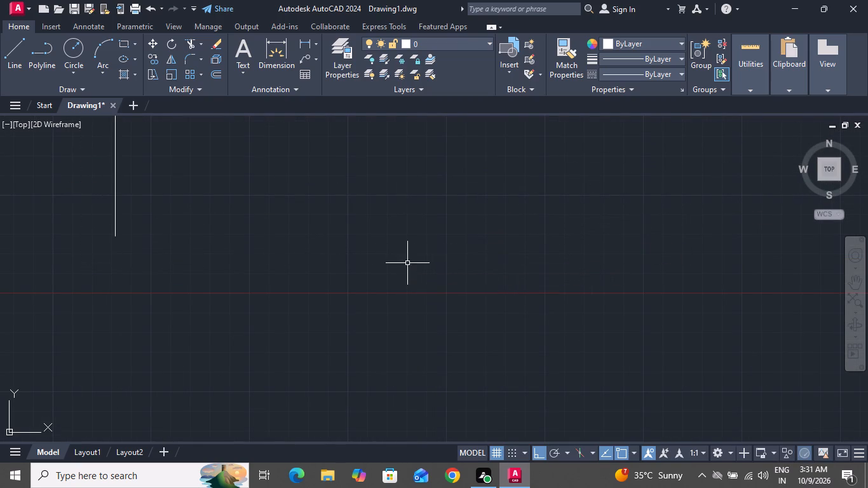
Draw a closed rectangular outline of lines, 34' up, 26' across, 34' down and 26' back, then end the Line command.
scroll(325, 244, down, 2)
scroll(324, 246, up, 1)
scroll(324, 247, down, 2)
text(z)
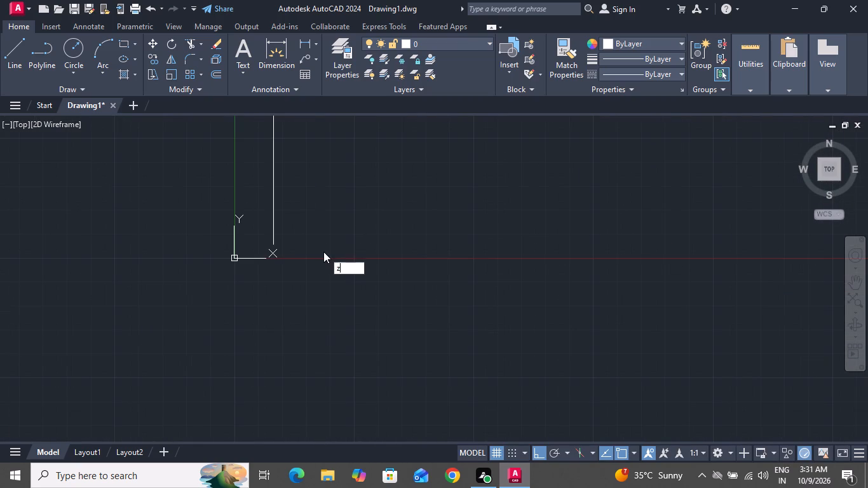
key(space)
text(a)
key(space)
scroll(325, 257, down, 1)
scroll(324, 259, up, 1)
scroll(323, 260, down, 4)
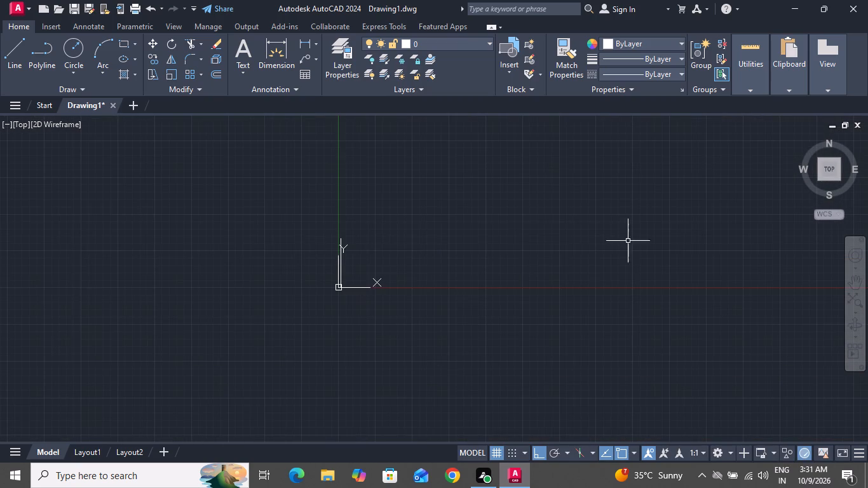
scroll(829, 146, up, 3)
click(11, 50)
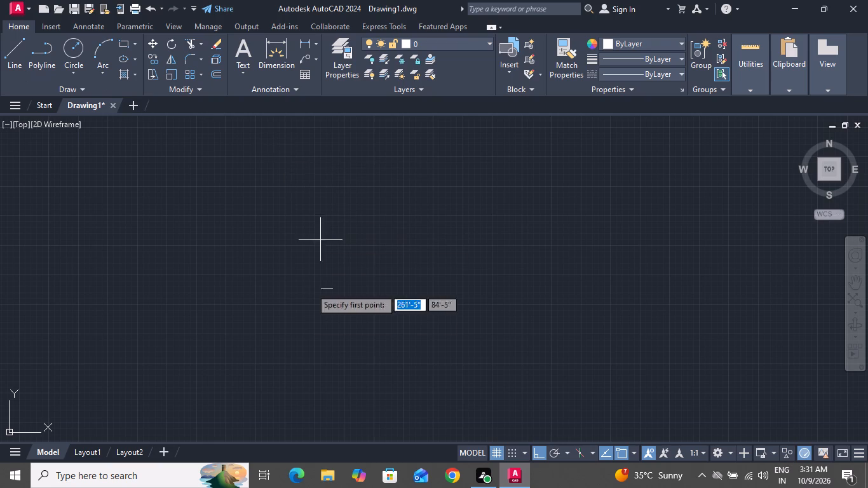
click(323, 346)
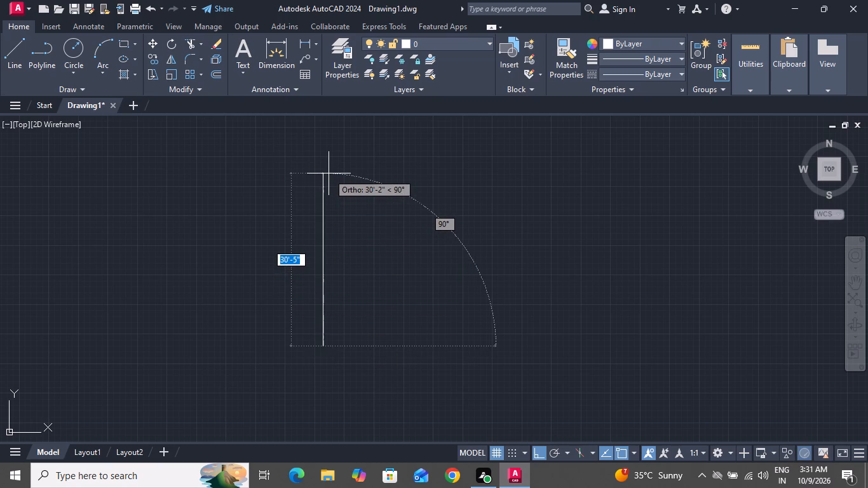
text(34')
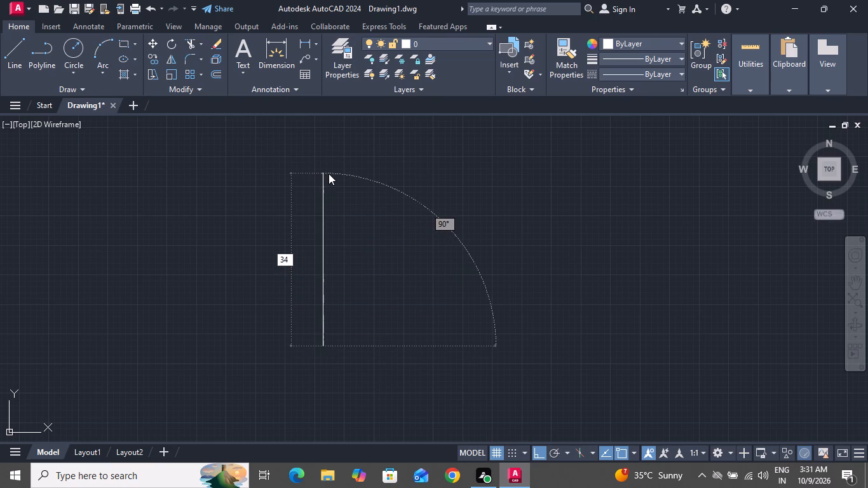
key(Return)
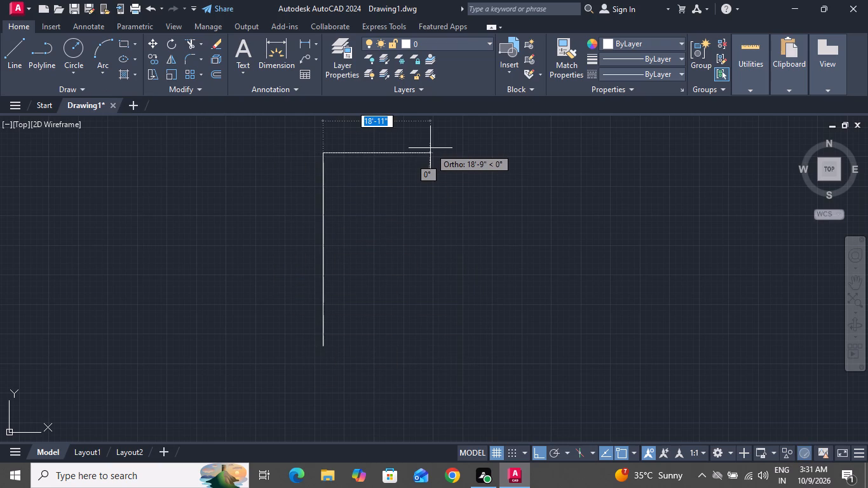
text(26')
key(Return)
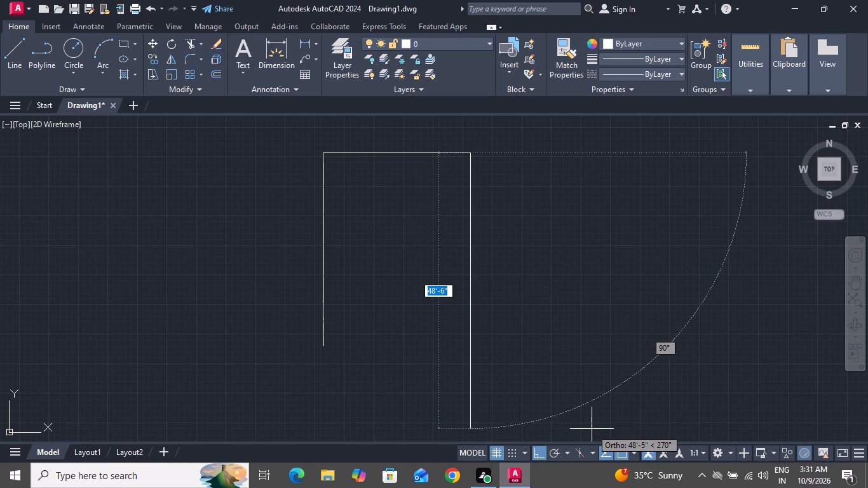
text(34')
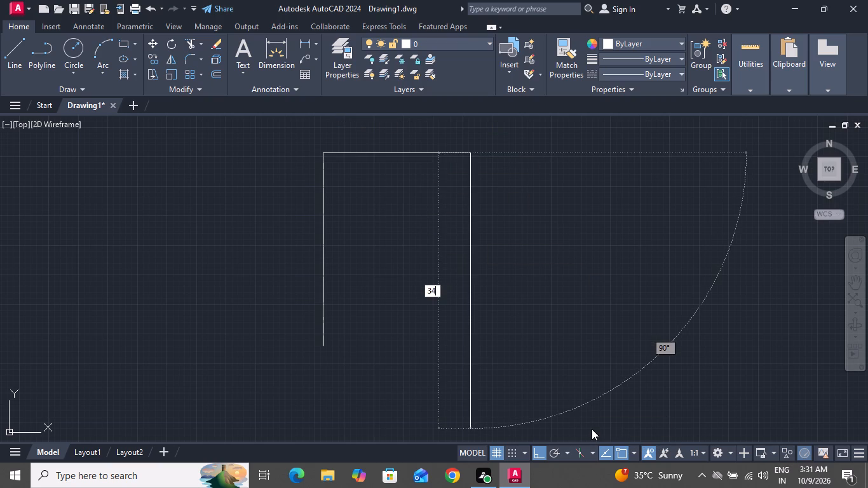
key(Return)
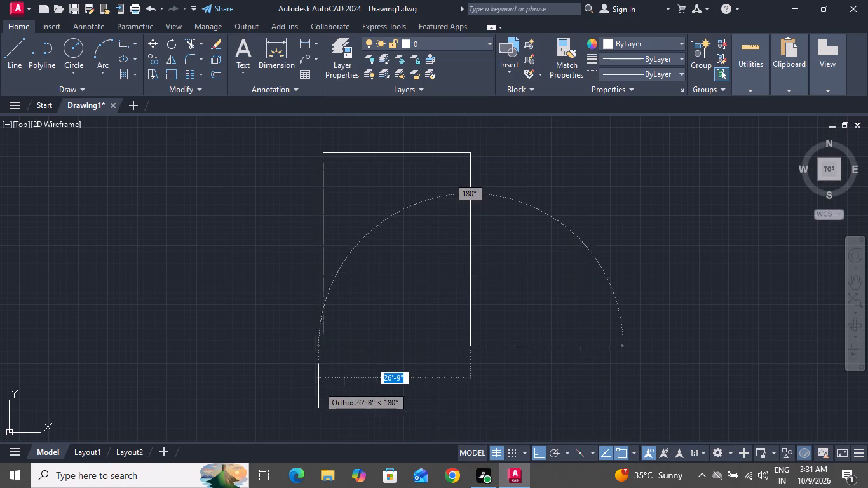
key(2)
text(6')
key(Return)
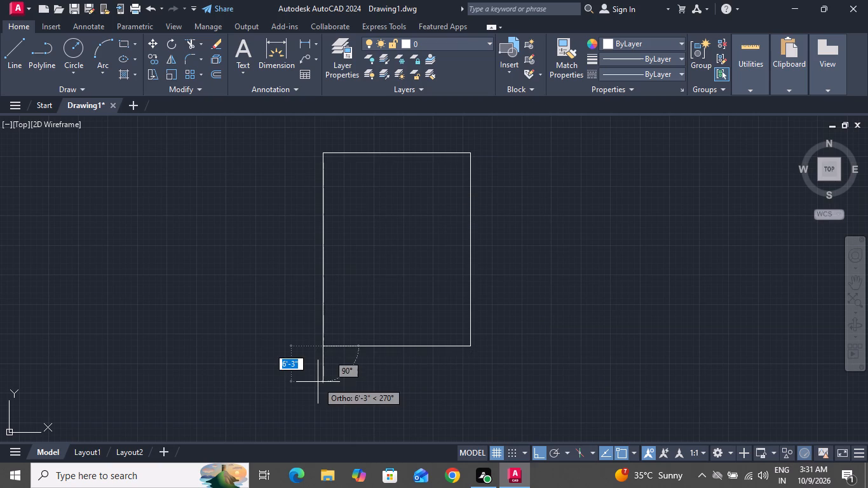
right_click(318, 382)
click(365, 248)
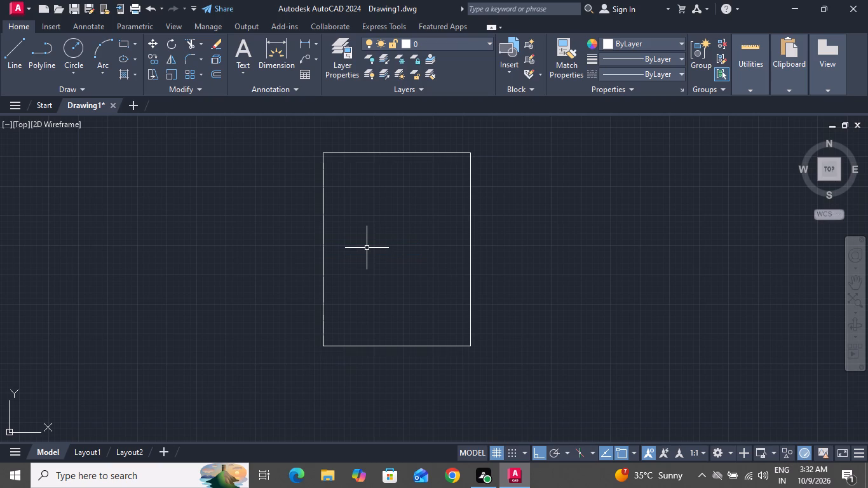
Offset all four sides of the rectangle 9" inward to form the wall thickness, and end the Offset command.
key(o)
key(f)
key(space)
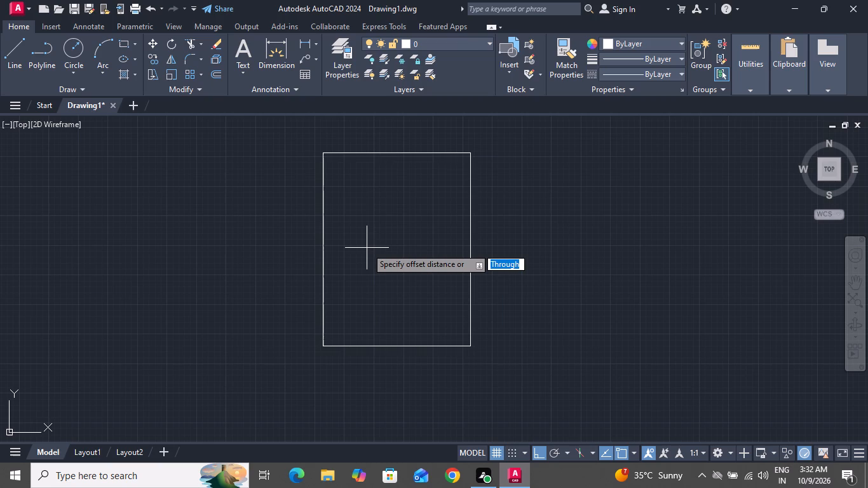
text(9")
key(Return)
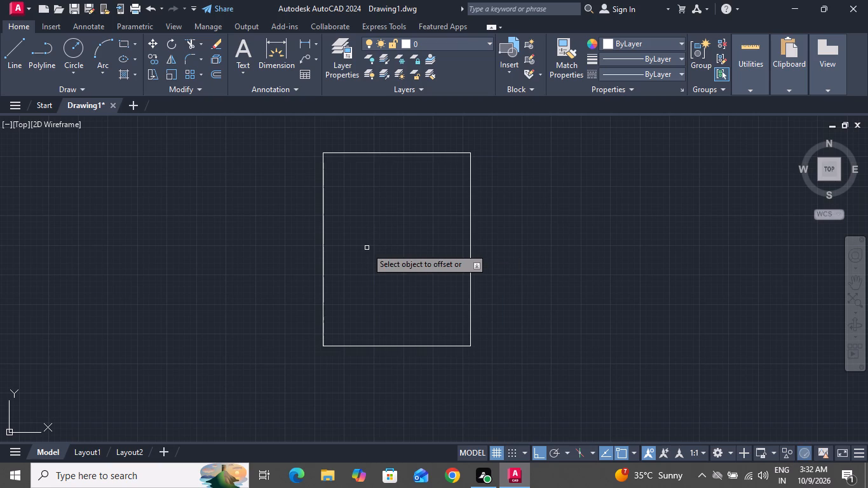
click(395, 152)
click(402, 206)
click(322, 212)
drag(349, 210, 374, 210)
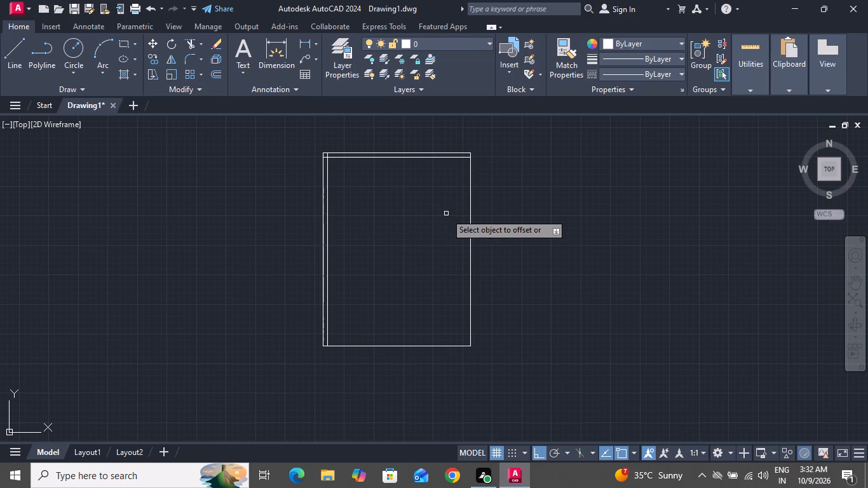
click(470, 213)
click(439, 231)
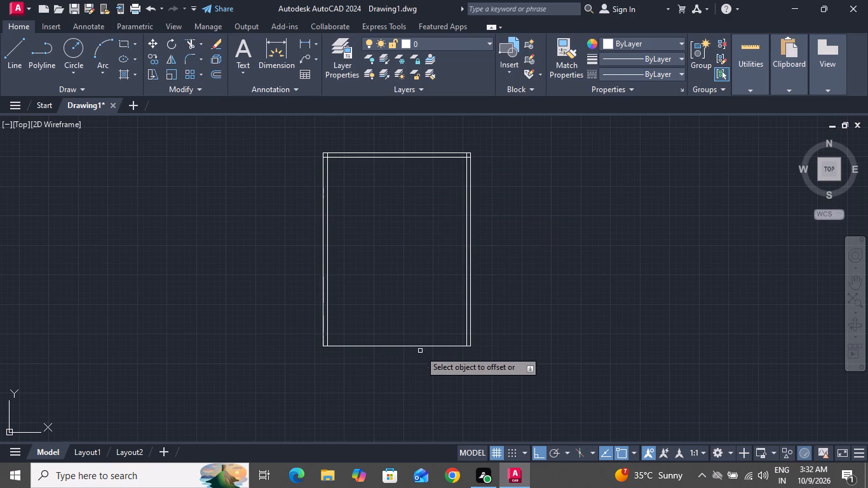
click(419, 346)
click(426, 332)
right_click(432, 319)
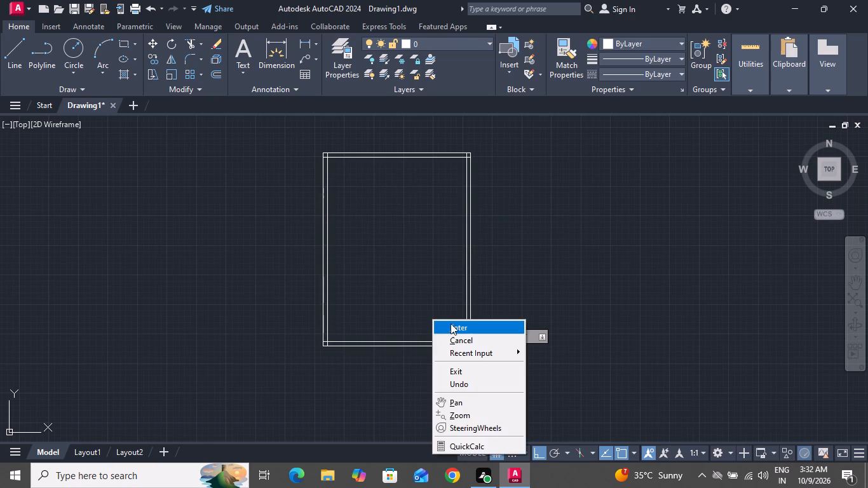
click(461, 332)
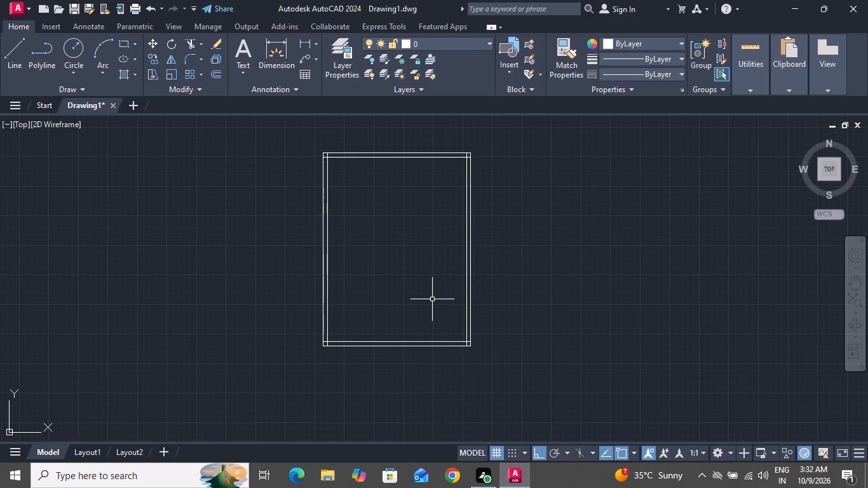
Trim the overlapping ends of the inner wall lines at the rectangle's upper-left corner.
text(tr)
key(space)
key(space)
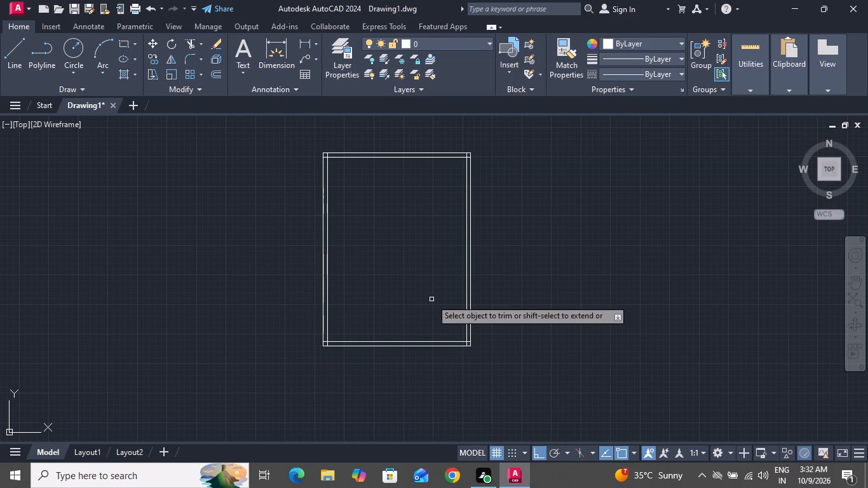
scroll(324, 151, up, 2)
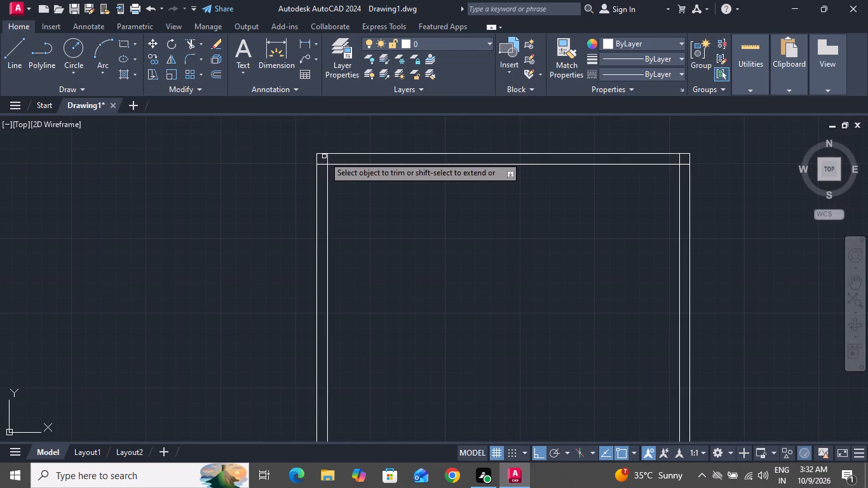
scroll(324, 156, up, 3)
scroll(324, 156, down, 1)
scroll(324, 156, up, 1)
click(351, 177)
double_click(313, 164)
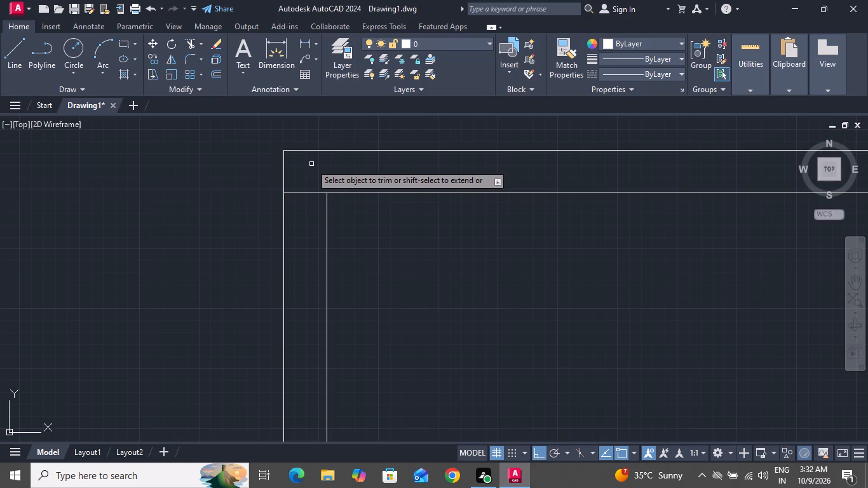
drag(304, 248, 304, 243)
click(315, 175)
Trim the overlapping ends of the inner wall lines at the rectangle's upper-right corner.
scroll(314, 184, down, 1)
scroll(313, 184, up, 1)
scroll(313, 184, down, 4)
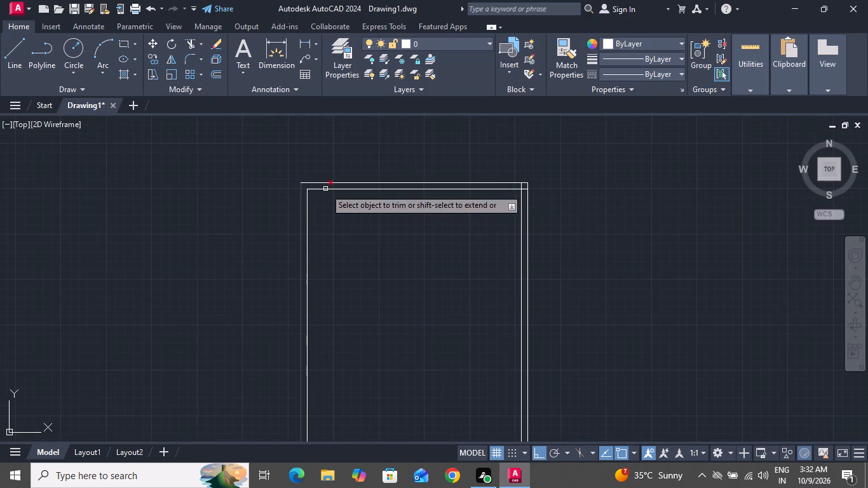
scroll(524, 190, up, 3)
scroll(526, 190, down, 1)
scroll(526, 190, up, 3)
click(513, 165)
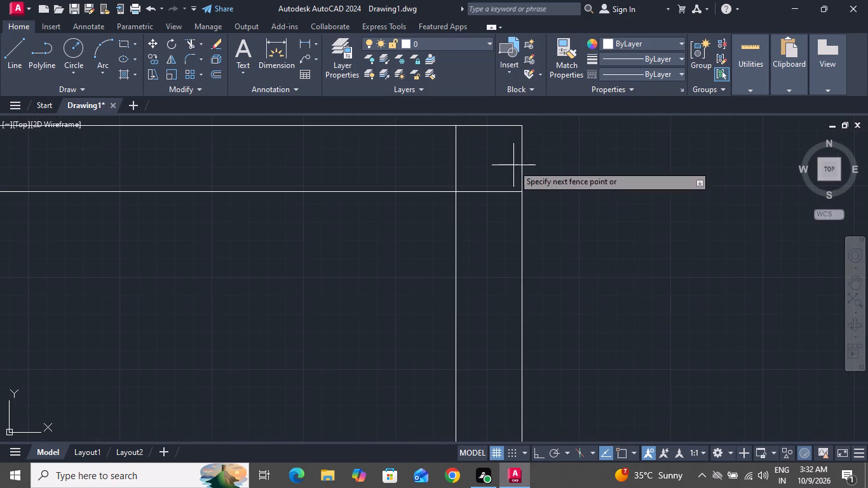
click(404, 147)
click(472, 157)
click(482, 255)
Trim the overlapping ends of the inner wall lines at the rectangle's lower-right corner.
scroll(491, 196, down, 1)
scroll(492, 196, up, 1)
scroll(492, 196, down, 3)
scroll(504, 179, up, 1)
scroll(504, 179, down, 1)
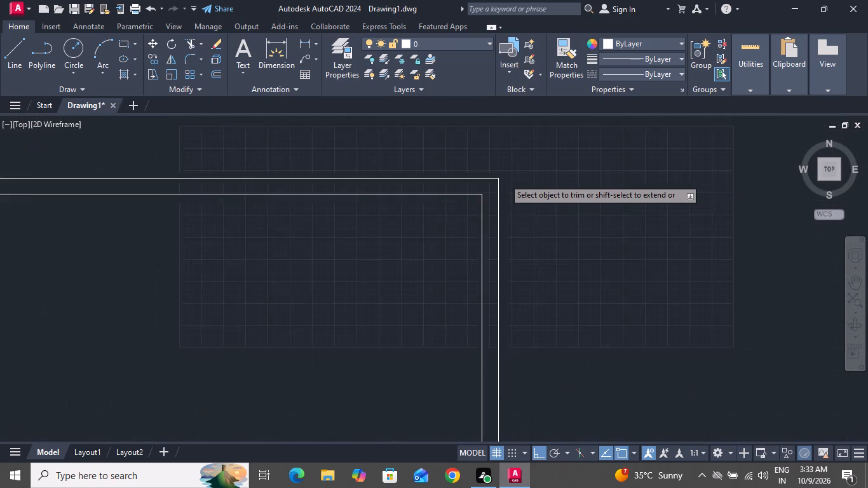
scroll(504, 179, down, 2)
scroll(514, 178, up, 1)
scroll(519, 171, down, 3)
scroll(503, 284, up, 3)
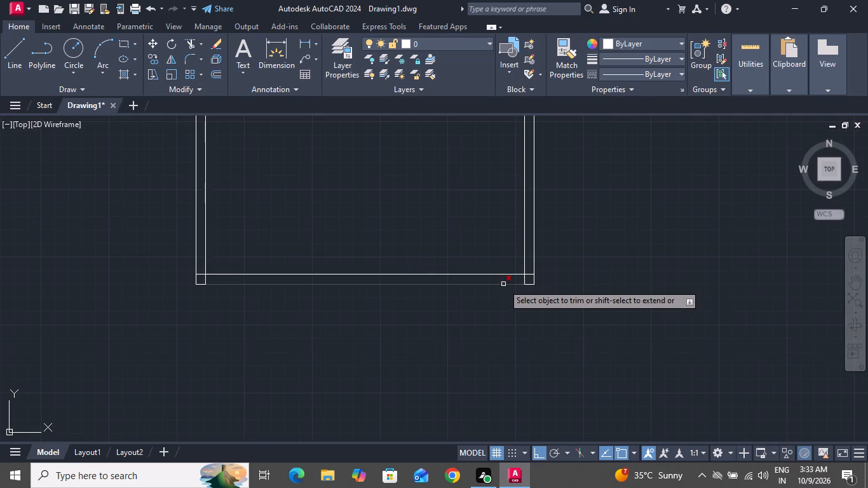
scroll(531, 290, up, 5)
click(499, 130)
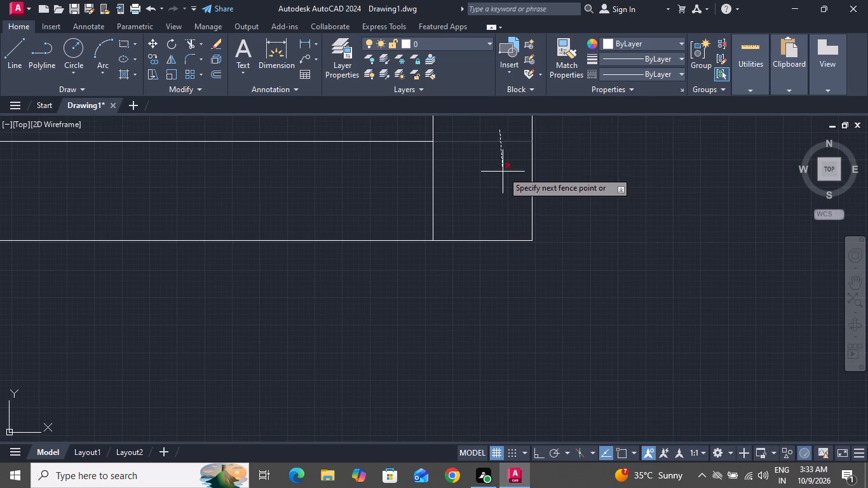
click(503, 173)
click(503, 173)
drag(402, 184, 408, 184)
click(489, 184)
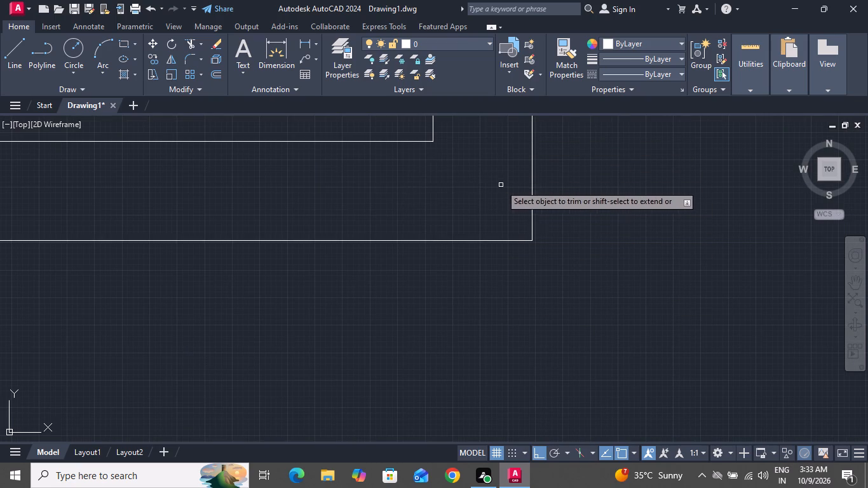
Trim the overlapping ends of the inner wall lines at the rectangle's lower-left corner and end the Trim command.
scroll(522, 200, up, 1)
scroll(536, 207, down, 7)
scroll(377, 201, up, 4)
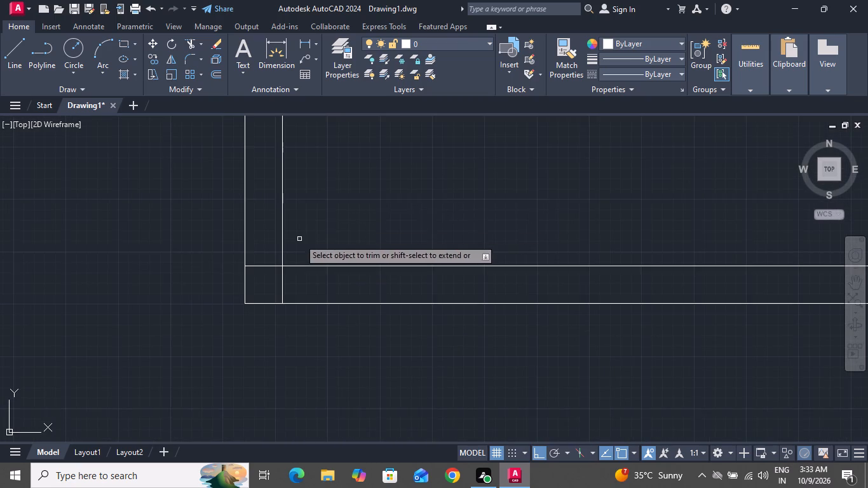
scroll(286, 271, up, 5)
click(177, 172)
click(153, 264)
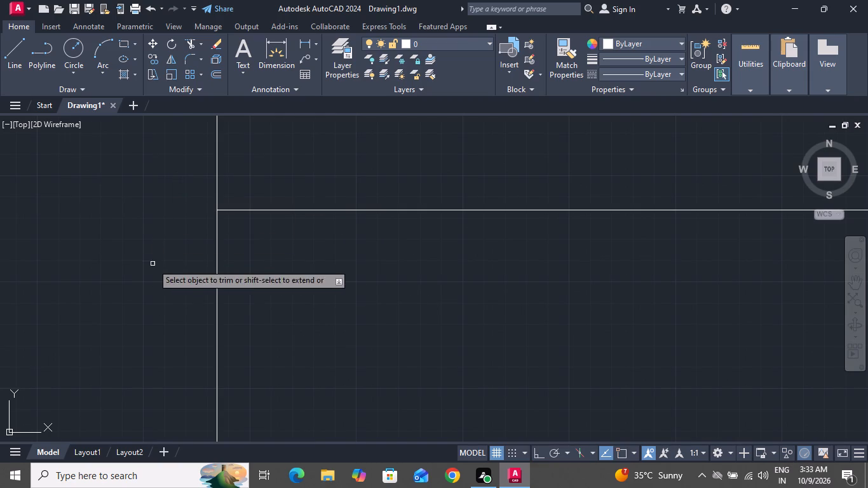
click(144, 276)
click(308, 279)
scroll(363, 280, down, 1)
scroll(363, 281, up, 1)
scroll(363, 281, down, 4)
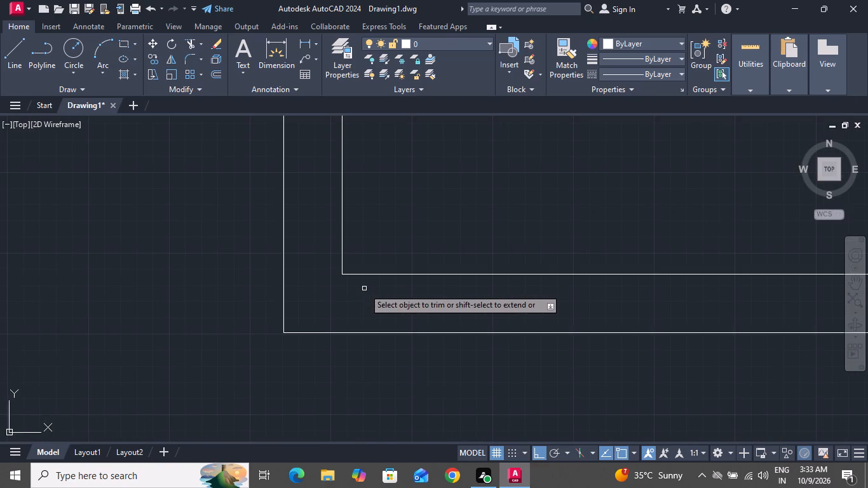
scroll(364, 294, down, 2)
scroll(364, 295, up, 1)
scroll(365, 304, down, 1)
scroll(365, 305, up, 1)
scroll(365, 306, down, 5)
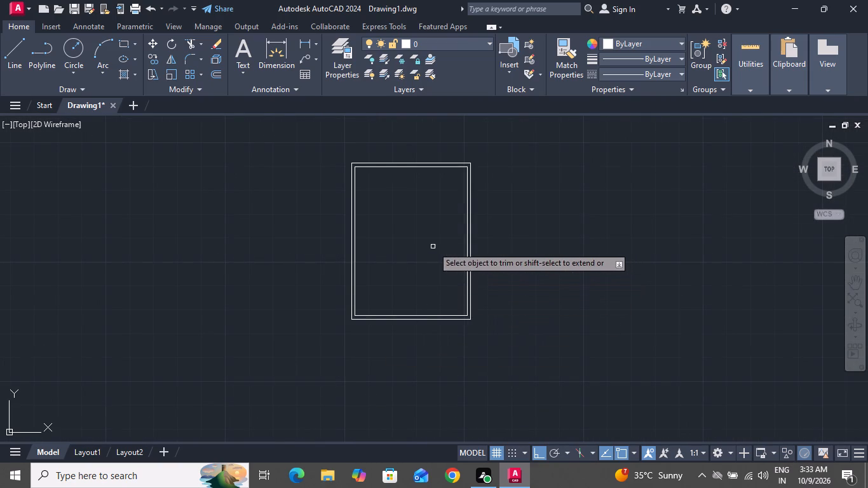
right_click(431, 246)
click(461, 273)
click(461, 264)
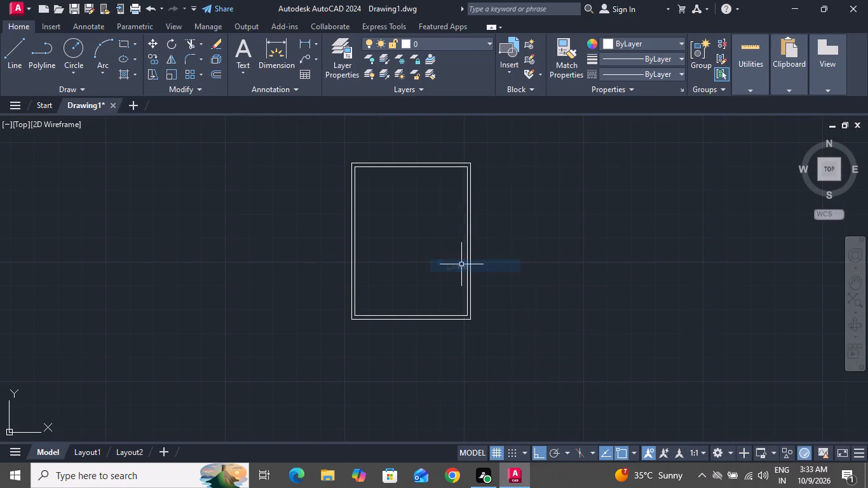
Offset the left wall's inner line 9' into the interior with the Through option.
text(o t)
key(space)
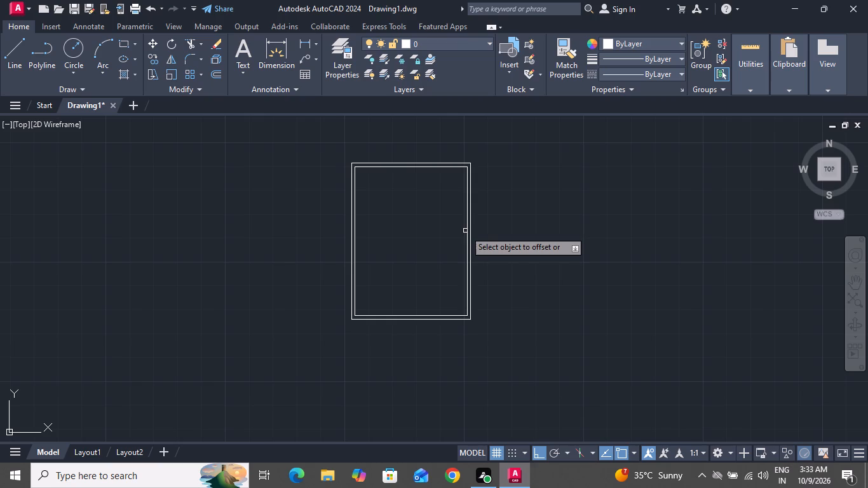
click(355, 211)
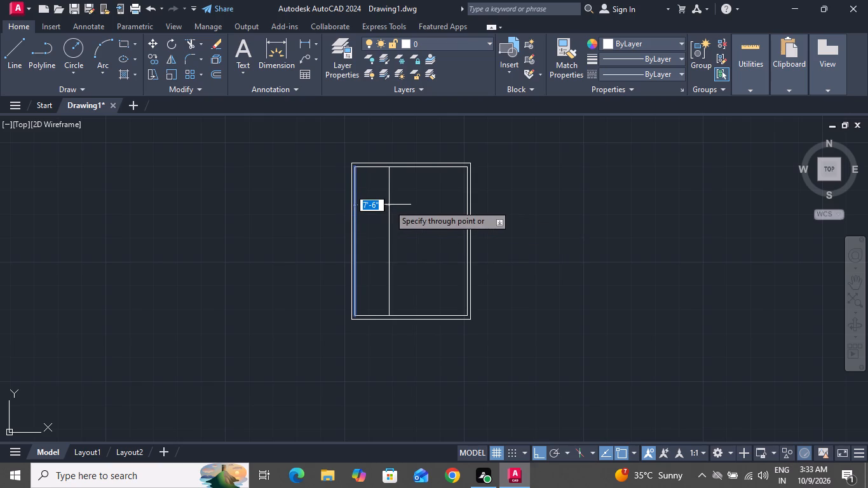
text(9')
key(Return)
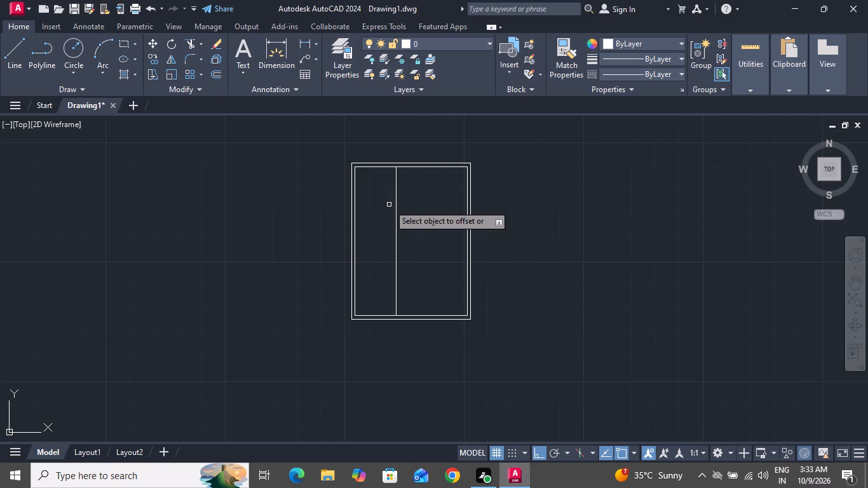
Offset the top wall's inner line 8'6" down into the interior.
click(377, 168)
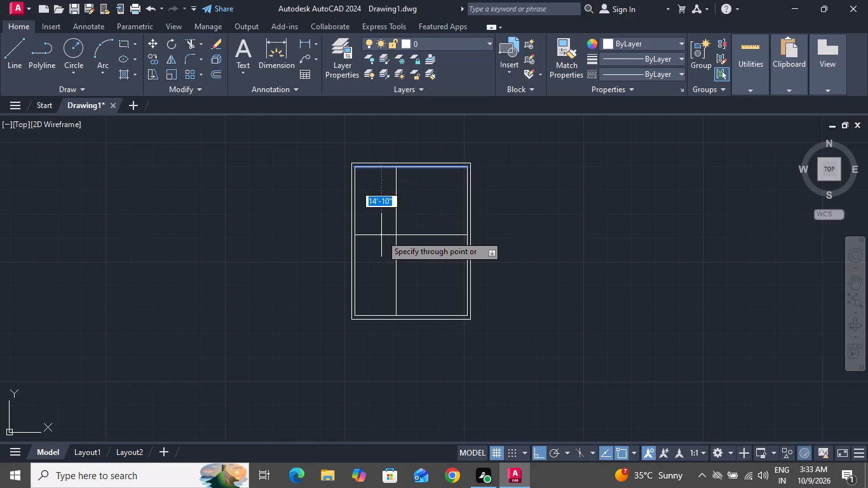
text(8'6")
key(Return)
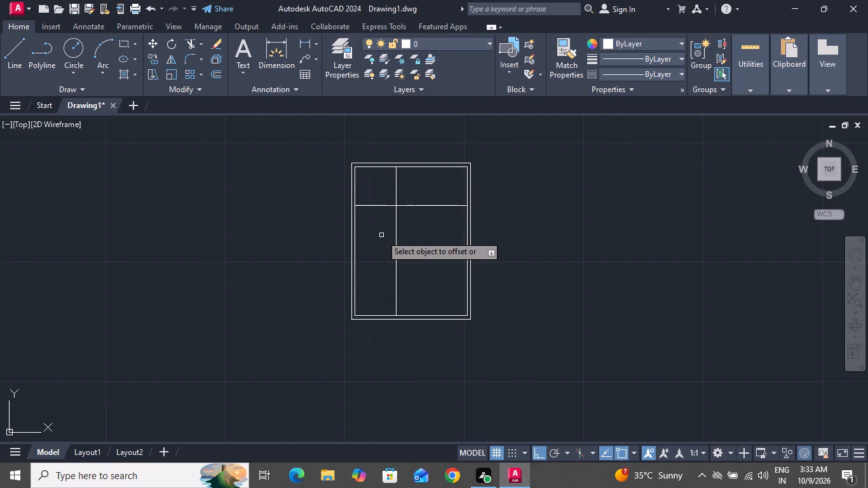
Offset the vertical interior wall line 6" to the right to give that wall its thickness.
click(395, 187)
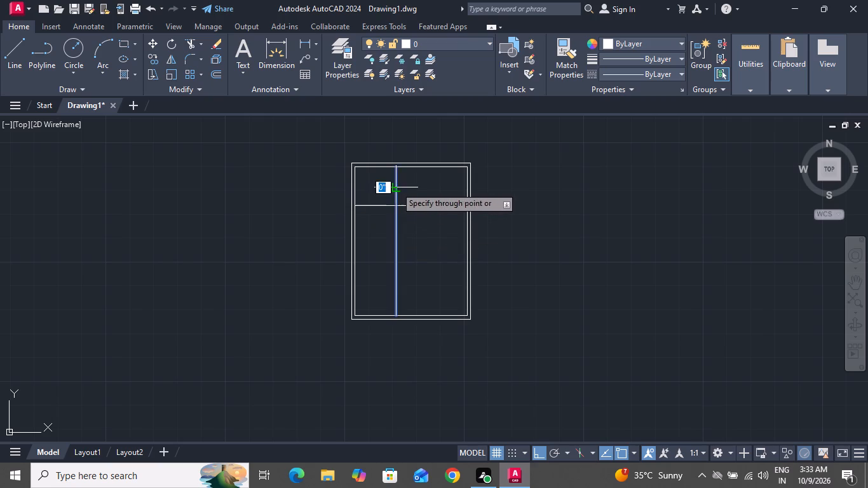
text(6')
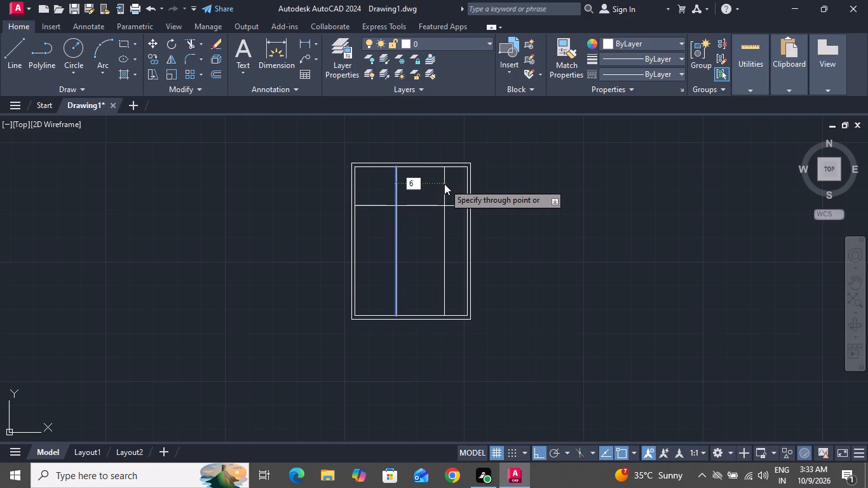
key(BackSpace)
key(shift+quotedbl)
key(Return)
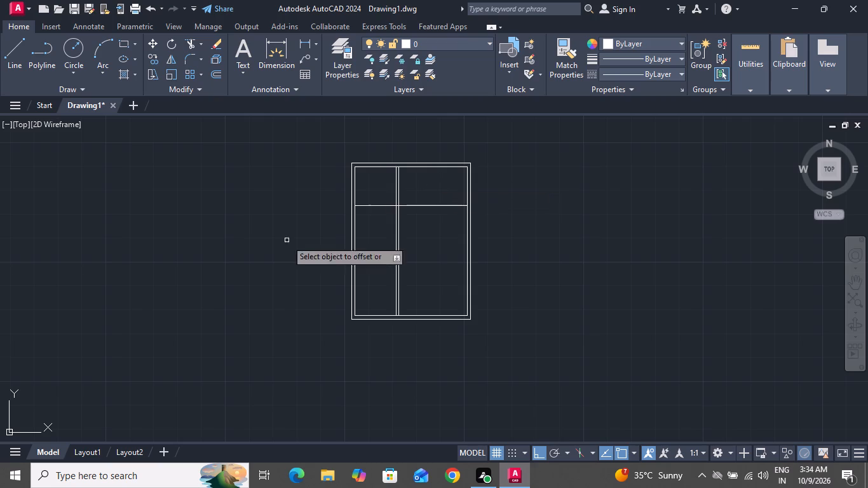
Offset the horizontal interior wall line 6" downward to give that wall its thickness, and end the Offset command.
click(375, 205)
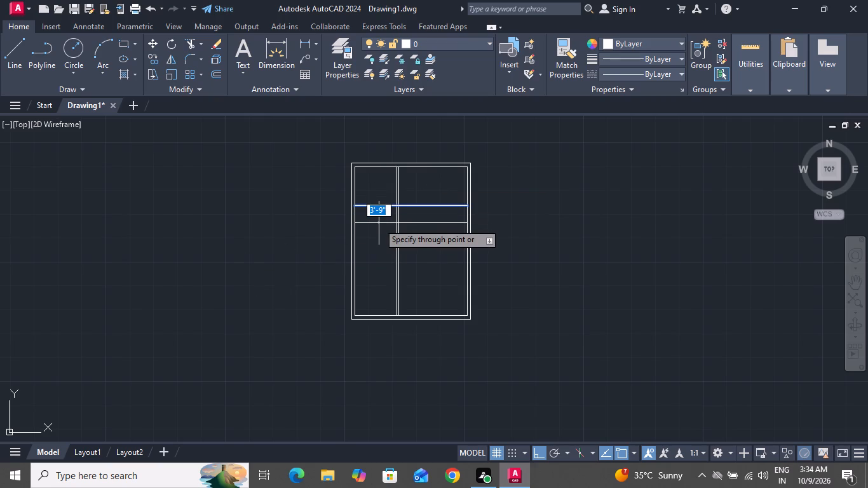
key(6)
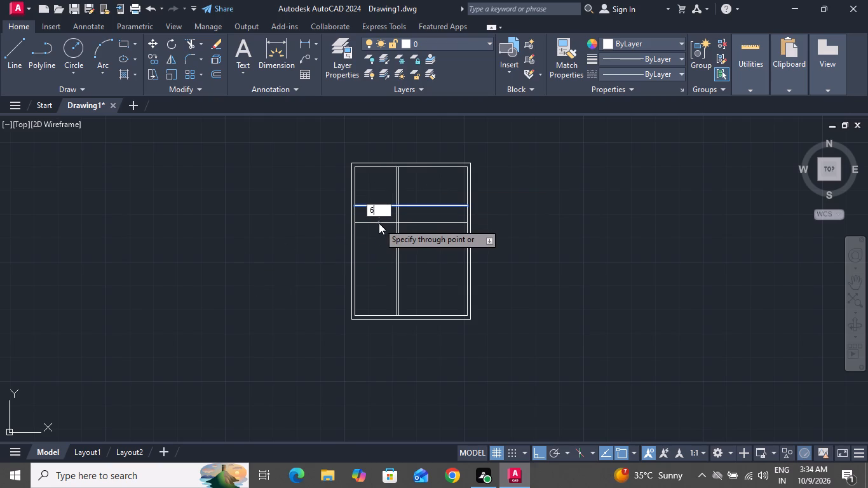
key(shift+quotedbl)
key(Return)
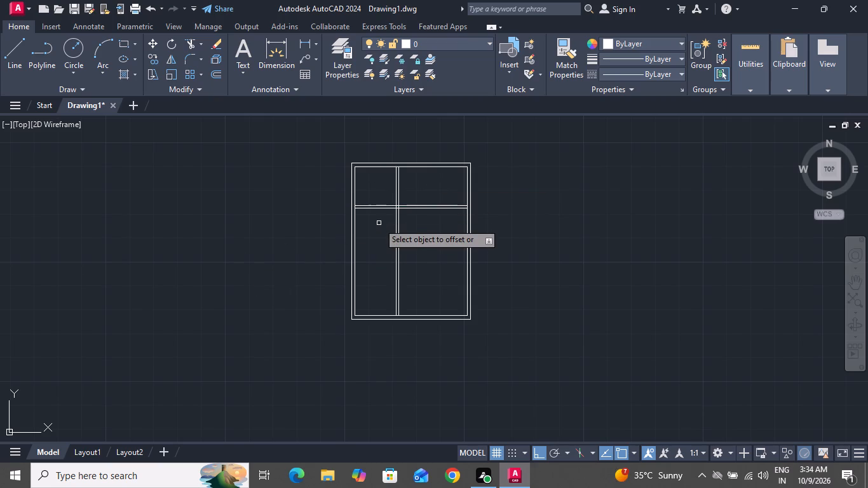
scroll(382, 189, up, 2)
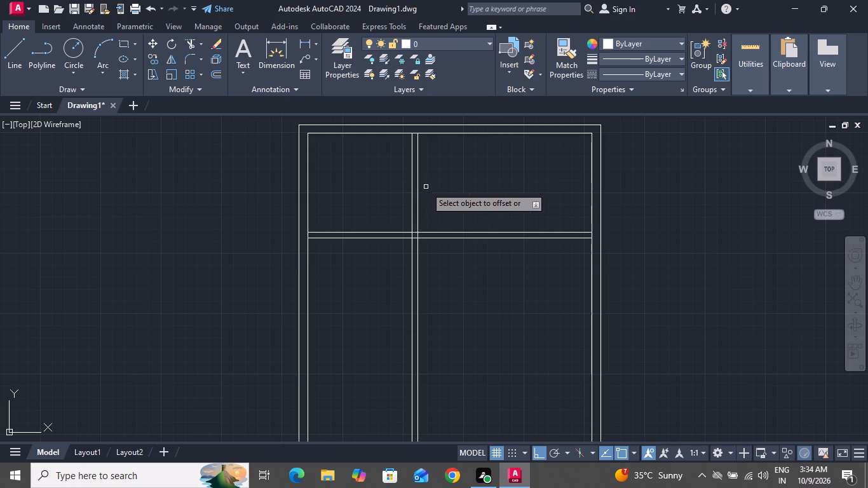
right_click(444, 183)
click(470, 202)
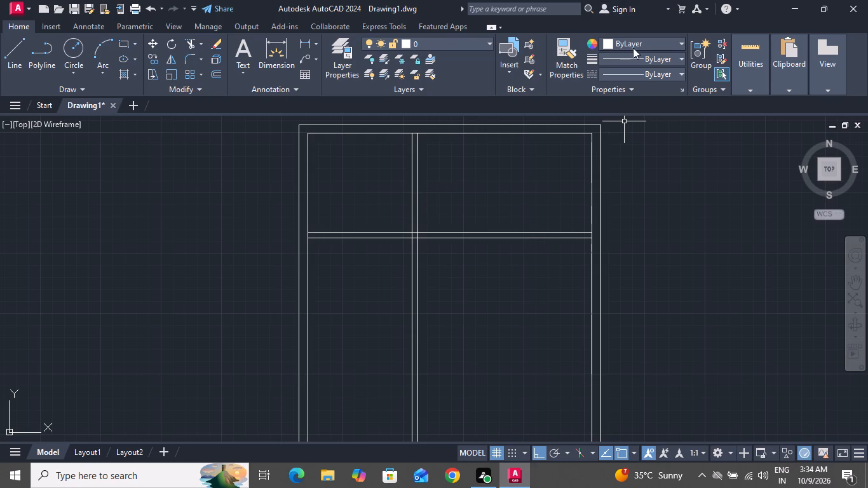
Place a linear dimension across the upper-left room's inner width along the top wall and examine its value.
click(308, 41)
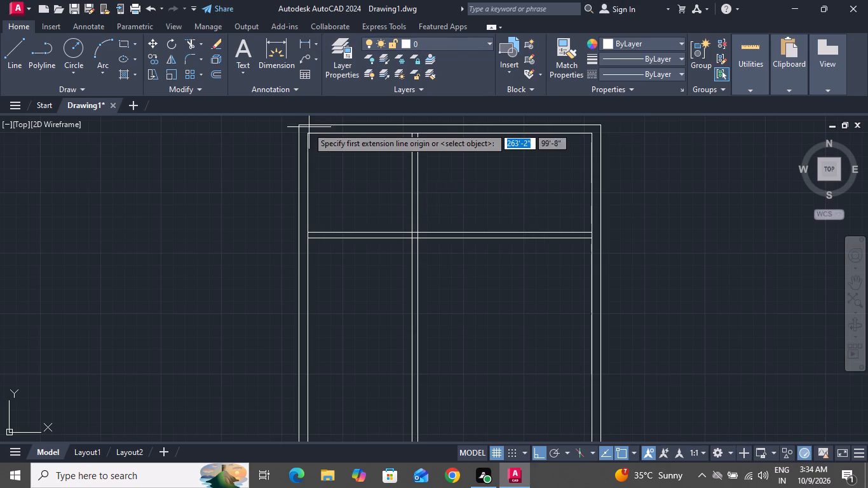
scroll(302, 132, up, 2)
click(313, 136)
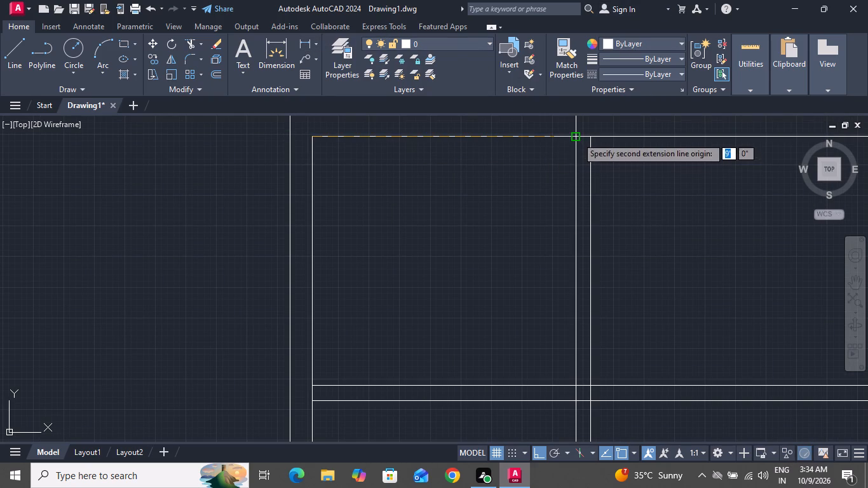
click(576, 137)
click(567, 175)
scroll(435, 173, up, 6)
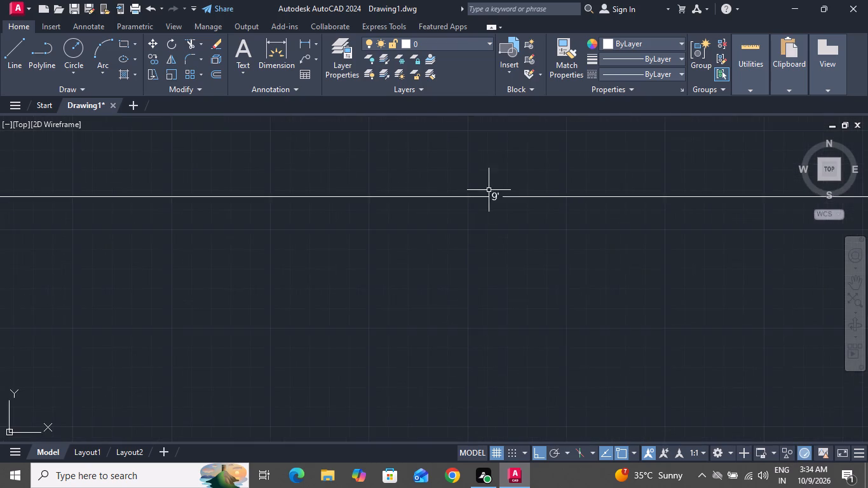
scroll(498, 194, up, 3)
scroll(499, 194, down, 3)
scroll(500, 190, up, 1)
scroll(500, 190, down, 1)
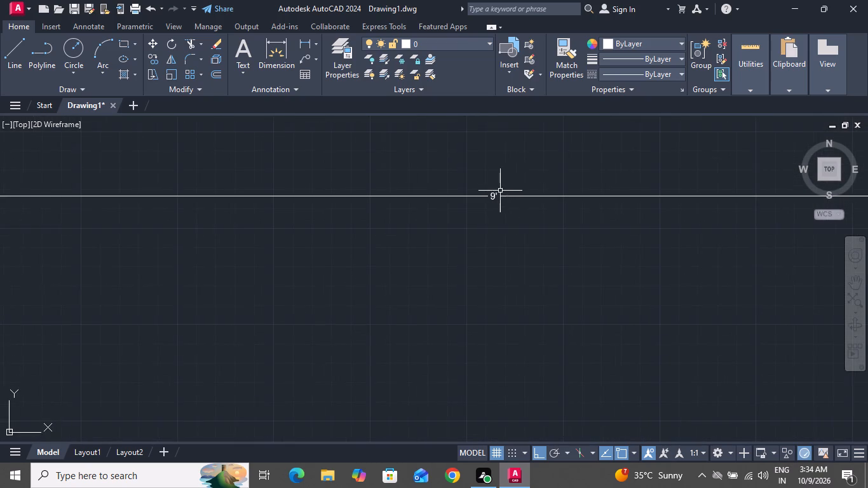
scroll(526, 195, down, 6)
scroll(530, 193, up, 1)
scroll(530, 193, down, 1)
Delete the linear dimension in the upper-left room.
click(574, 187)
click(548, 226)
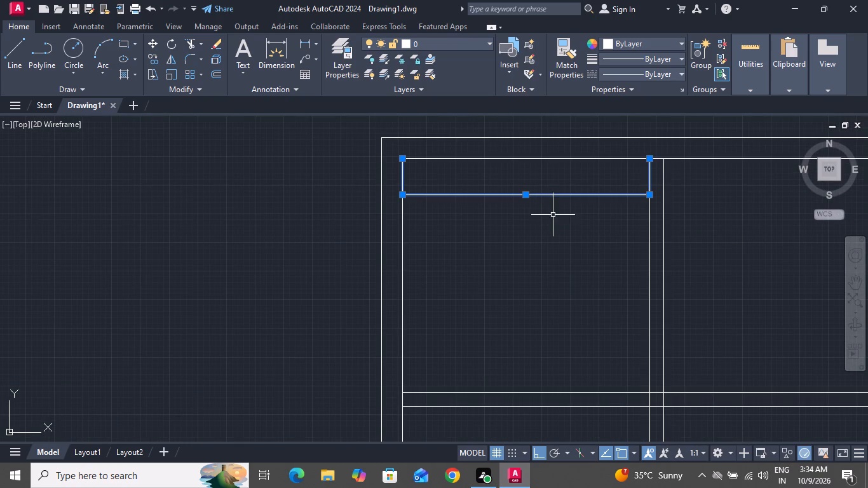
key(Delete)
Offset the right-hand line of the vertical interior wall 4'6" to the right with the Through option.
scroll(552, 209, up, 1)
scroll(550, 209, down, 2)
scroll(622, 187, down, 1)
scroll(617, 191, up, 1)
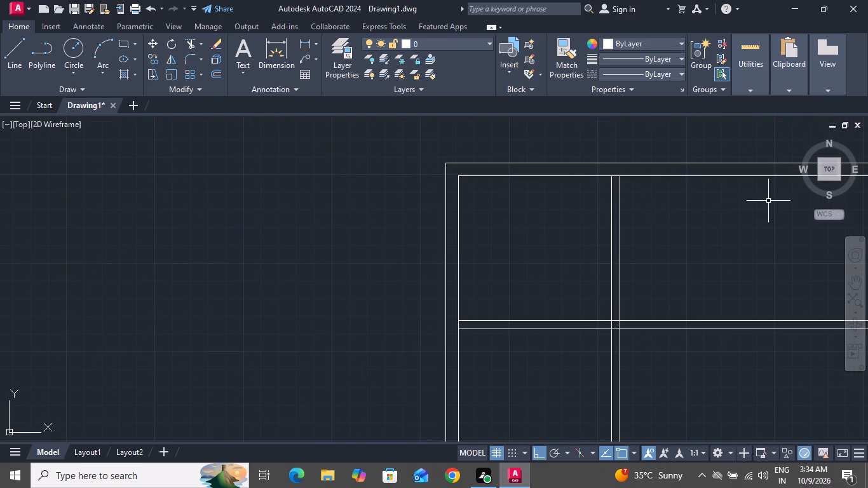
scroll(504, 185, down, 4)
scroll(559, 190, up, 3)
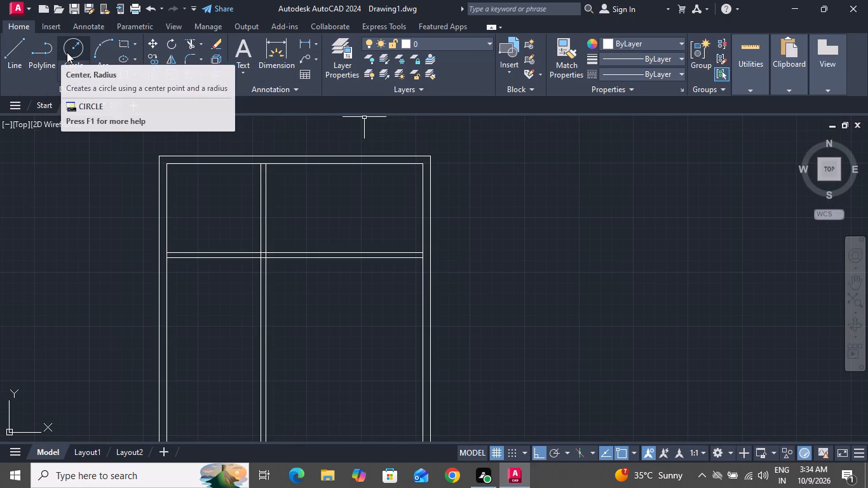
text(o t)
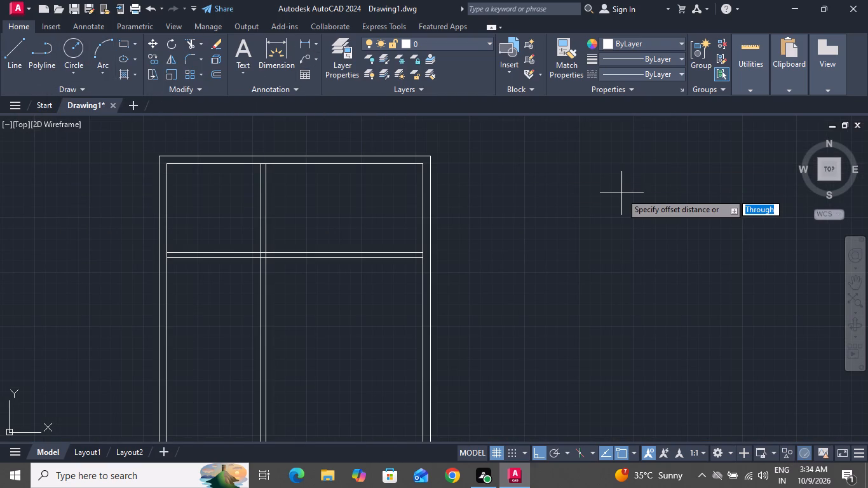
key(Escape)
text(o t)
key(space)
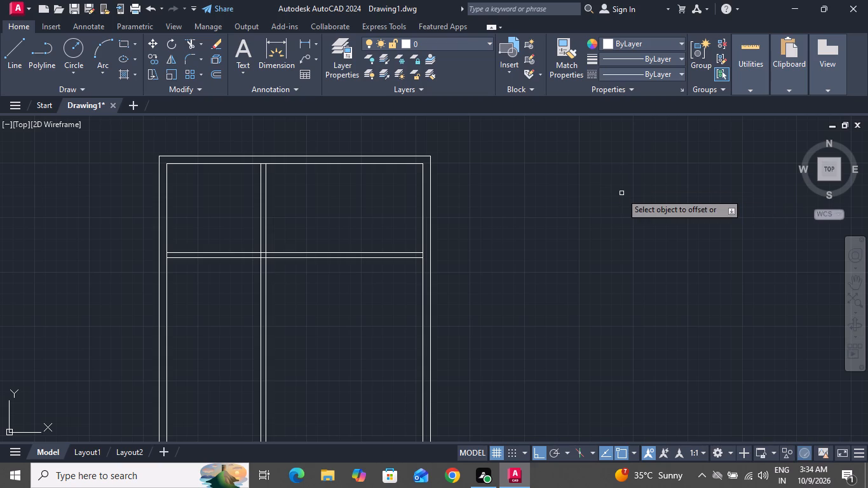
click(264, 201)
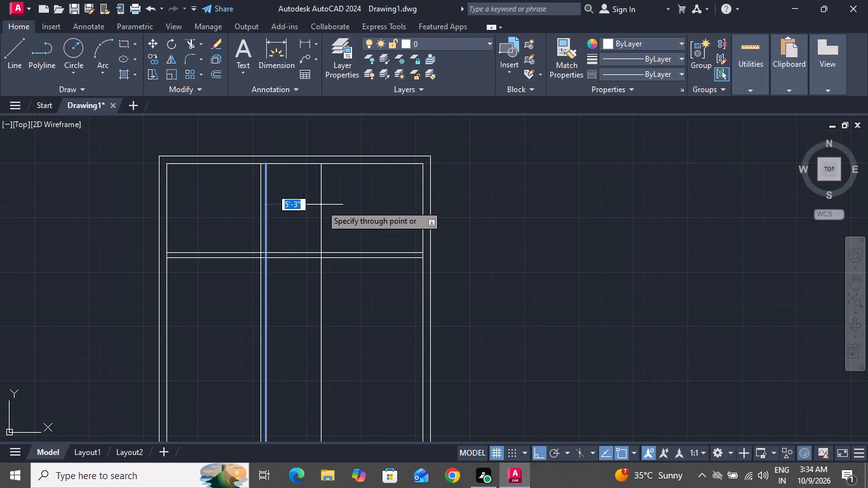
text(4'6")
key(Return)
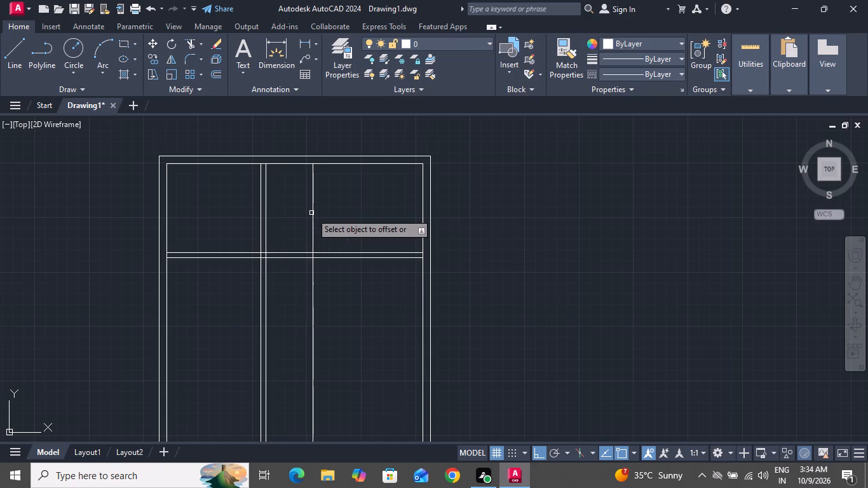
Offset the new vertical line 6" to the right to form the second vertical interior wall.
drag(311, 213, 344, 217)
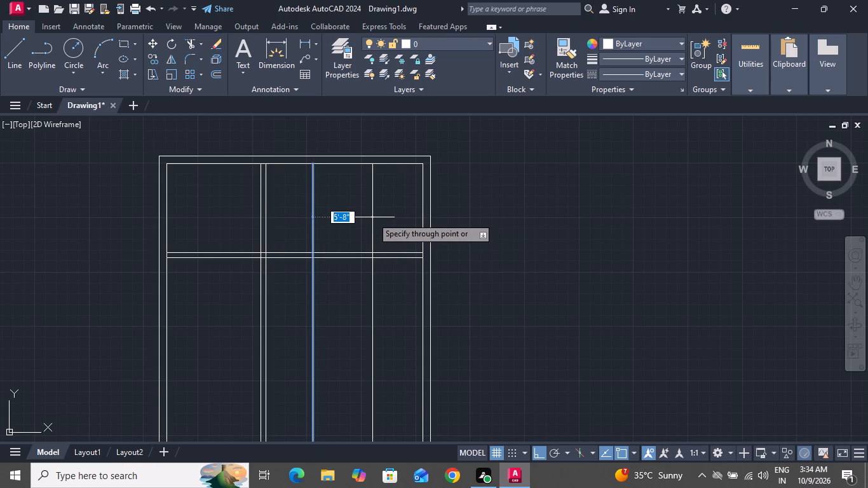
text(6")
key(Return)
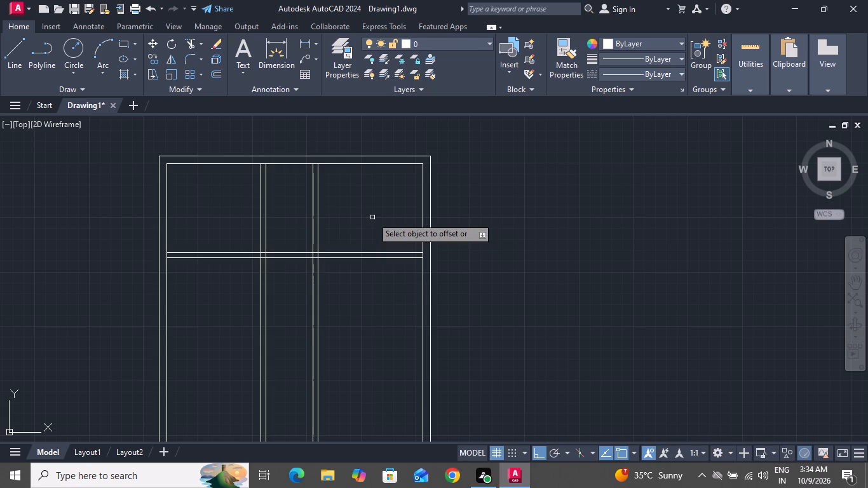
Offset the top wall's inner line 14' down into the interior.
click(378, 165)
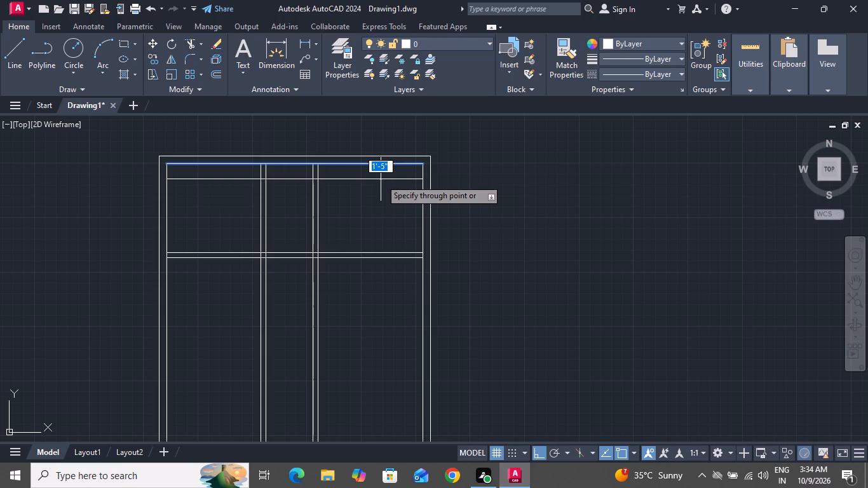
text(14')
key(Return)
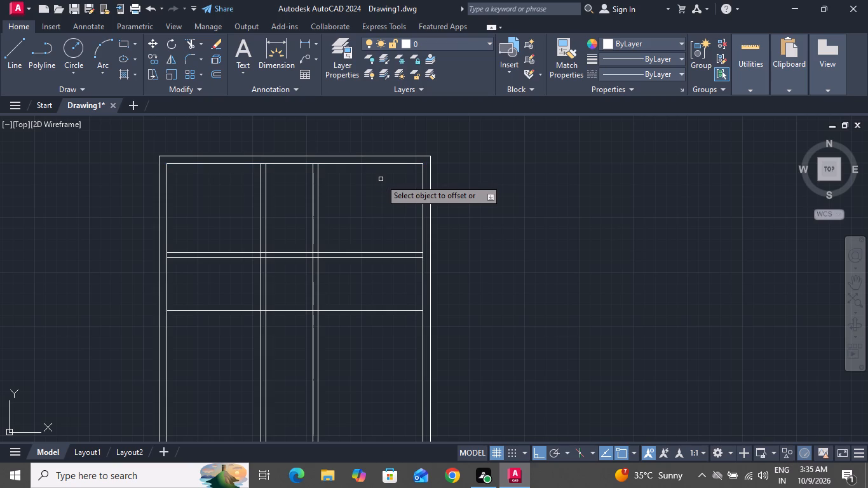
Pick the top wall's inner line between the two vertical interior walls as the next object to offset.
click(298, 162)
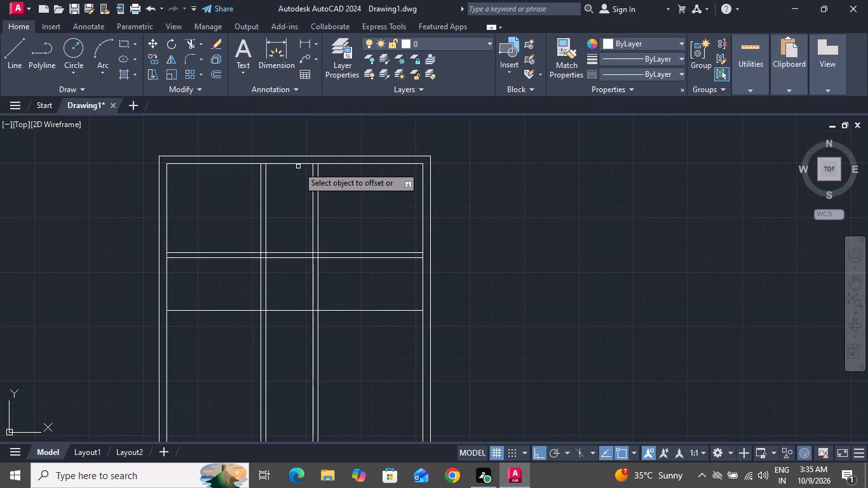
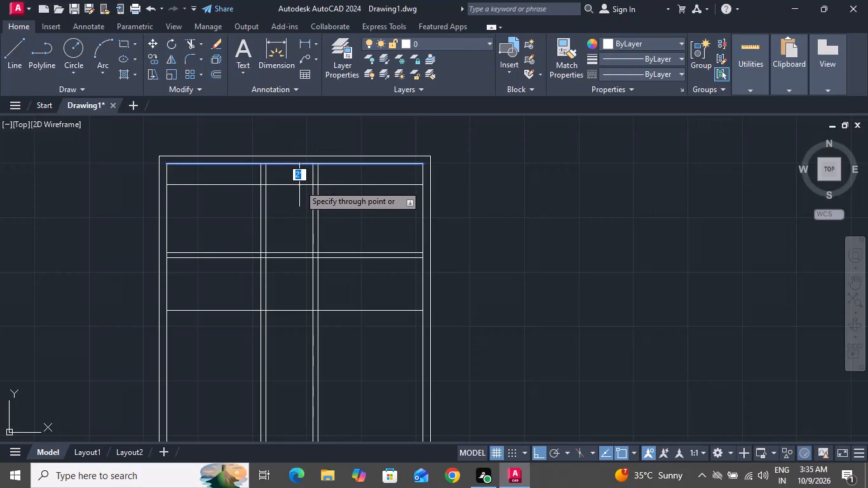
Offset the picked inner line of the top wall 8' down into the interior.
text(8')
key(Return)
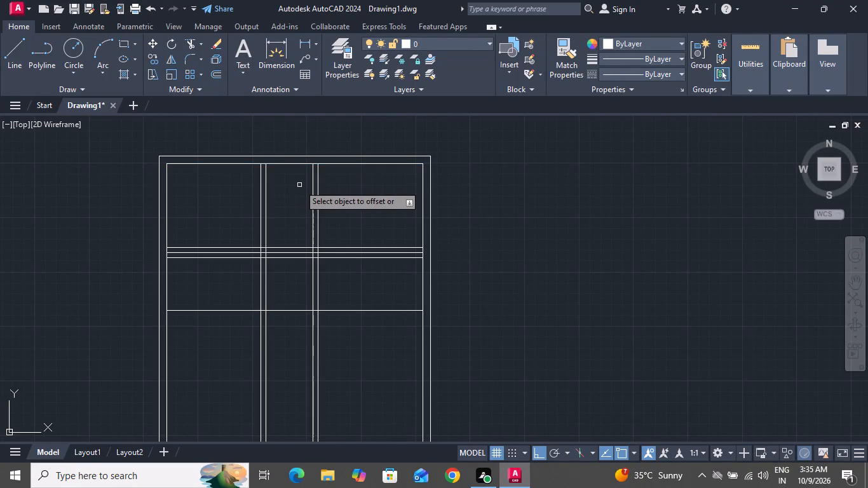
Offset the lowest horizontal interior line 6" down to form the lower horizontal wall, and end the offset.
click(295, 311)
text(6")
key(Return)
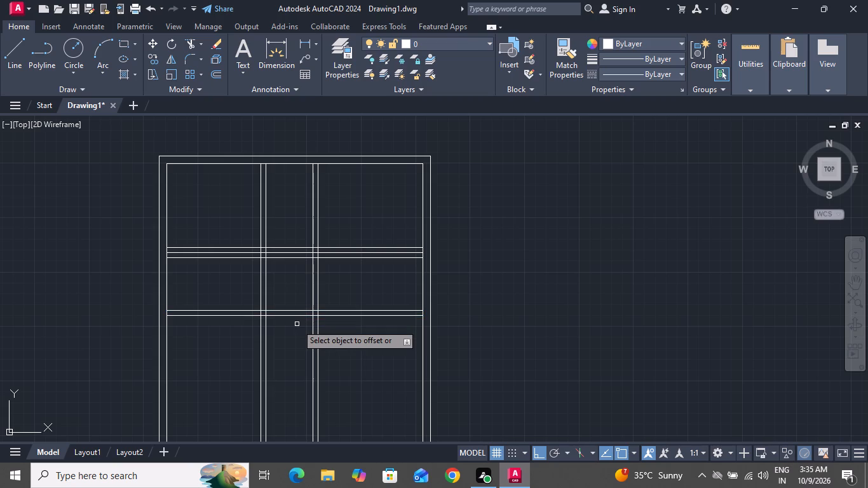
key(Escape)
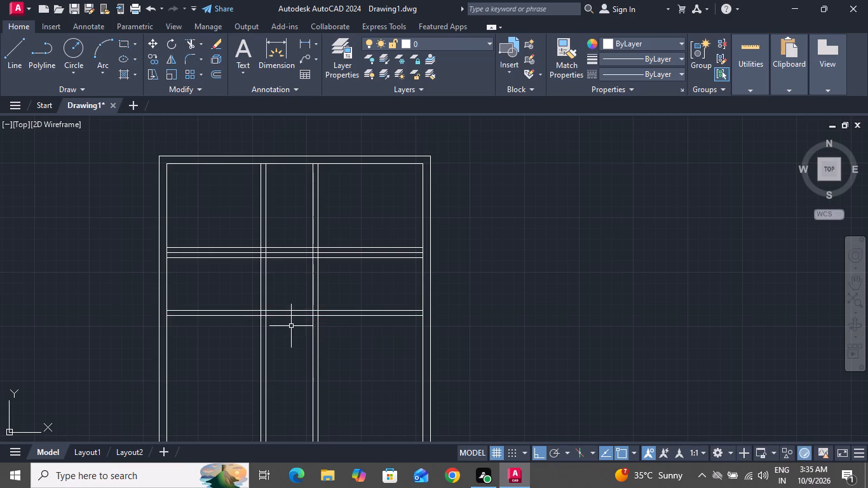
Trim the two lines of the upper horizontal wall where they cross the space between the two vertical interior walls.
text(tr)
key(space)
key(space)
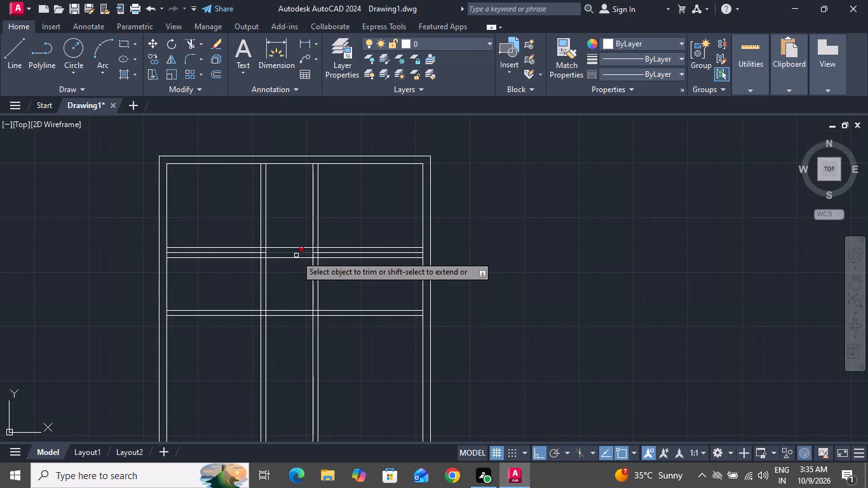
scroll(285, 251, up, 3)
drag(285, 252, 285, 258)
click(289, 318)
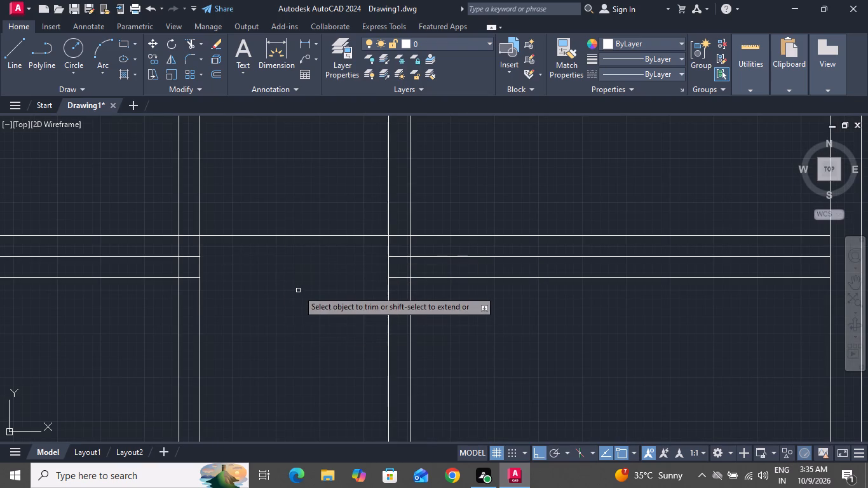
Trim the three upper horizontal lines across the room beyond the second vertical wall and inside that wall's thickness.
scroll(311, 282, down, 1)
drag(461, 201, 463, 211)
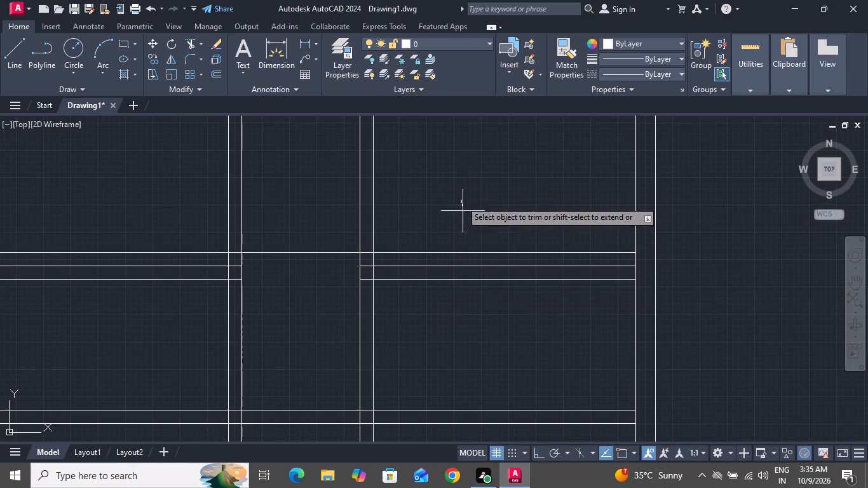
drag(463, 211, 463, 217)
click(468, 316)
click(476, 203)
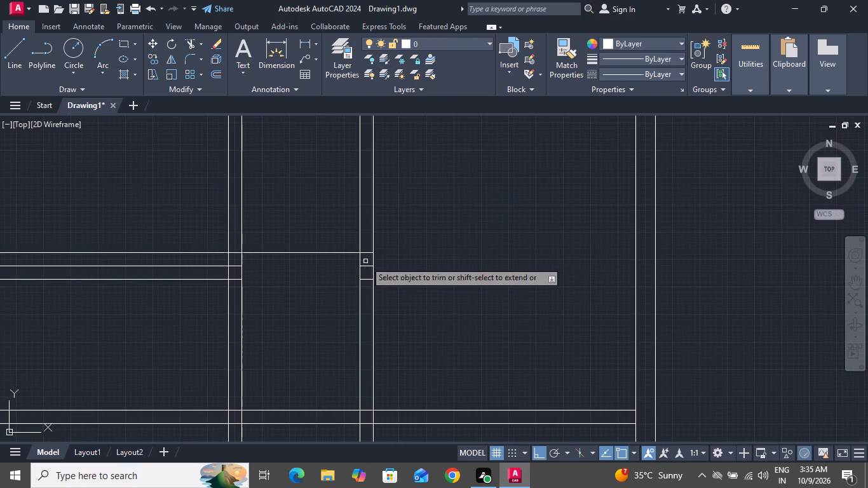
scroll(365, 261, up, 3)
click(367, 203)
click(361, 365)
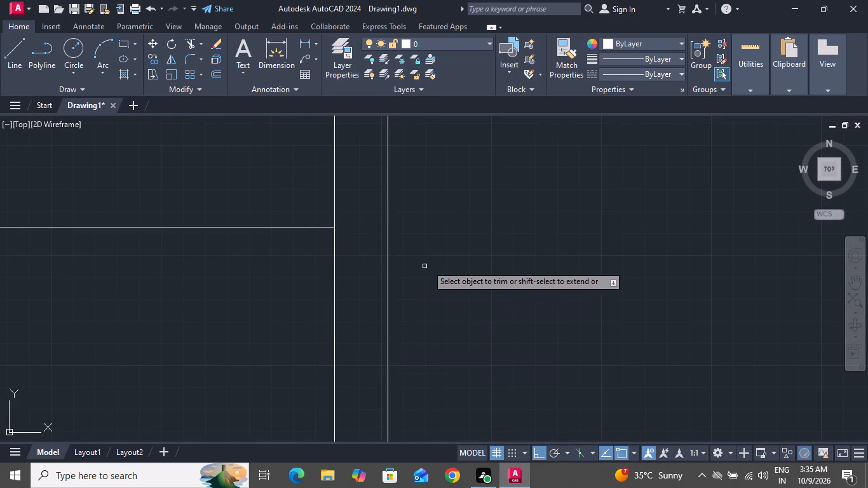
Trim the 8' offset line so it spans only between the two vertical interior walls.
scroll(433, 261, down, 3)
scroll(433, 261, up, 1)
scroll(355, 297, down, 3)
scroll(318, 304, up, 3)
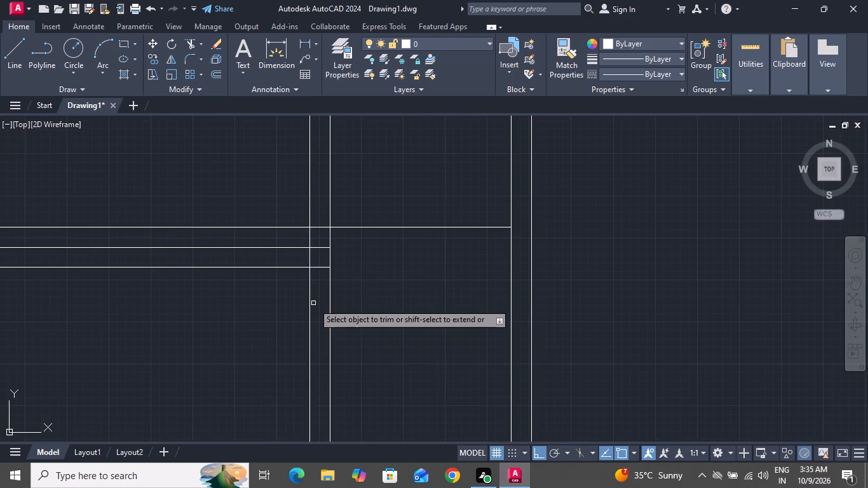
click(277, 201)
click(277, 239)
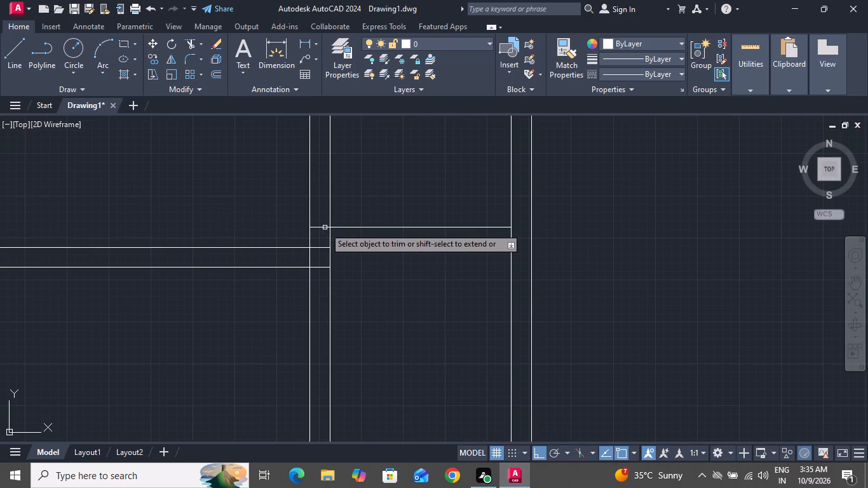
click(324, 220)
click(324, 232)
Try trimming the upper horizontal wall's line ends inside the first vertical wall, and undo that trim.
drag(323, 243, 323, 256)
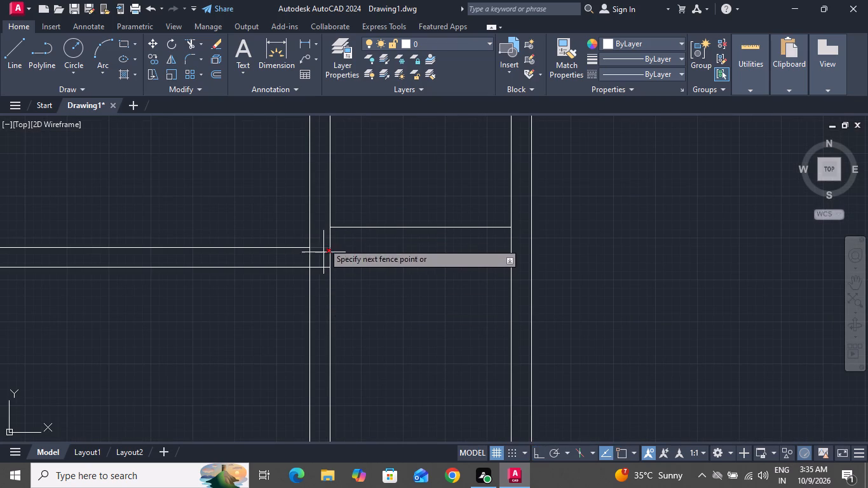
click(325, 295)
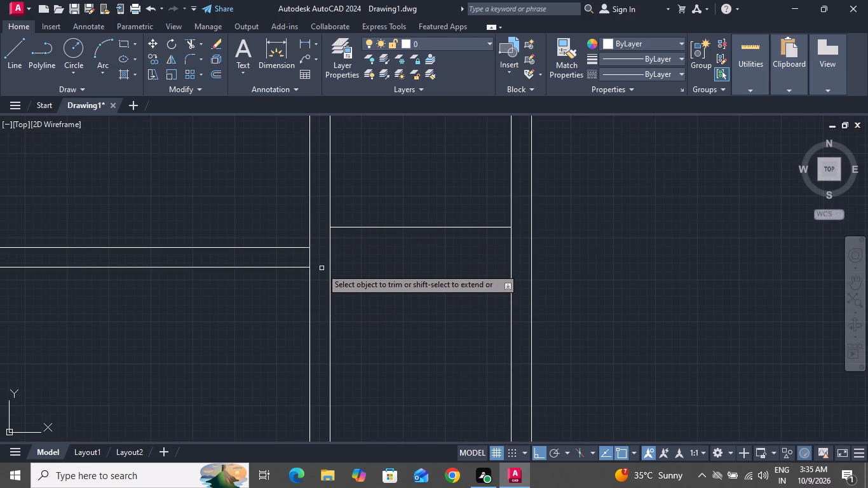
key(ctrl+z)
Trim both lines of the first vertical interior wall below the upper horizontal wall.
drag(368, 292, 325, 313)
click(223, 337)
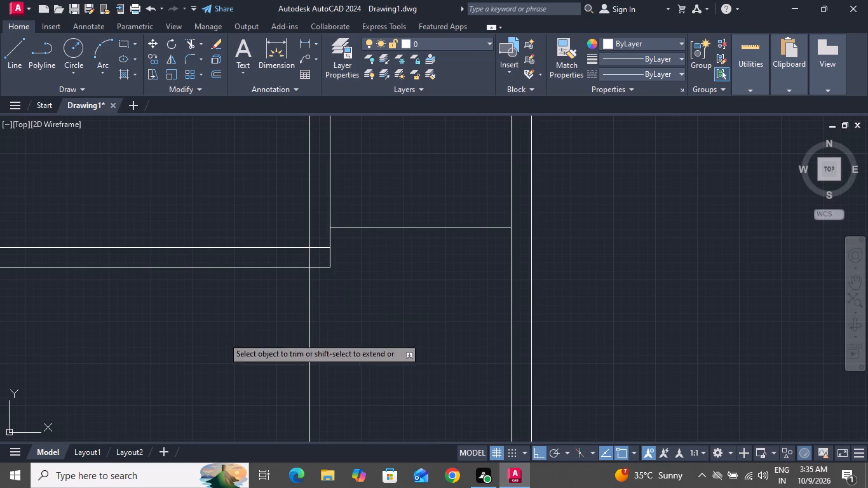
drag(286, 328, 310, 325)
drag(372, 306, 363, 310)
click(272, 336)
Trim the lower horizontal wall left of the second vertical wall and that vertical wall below it, forming a corner; end the trim.
scroll(362, 288, down, 3)
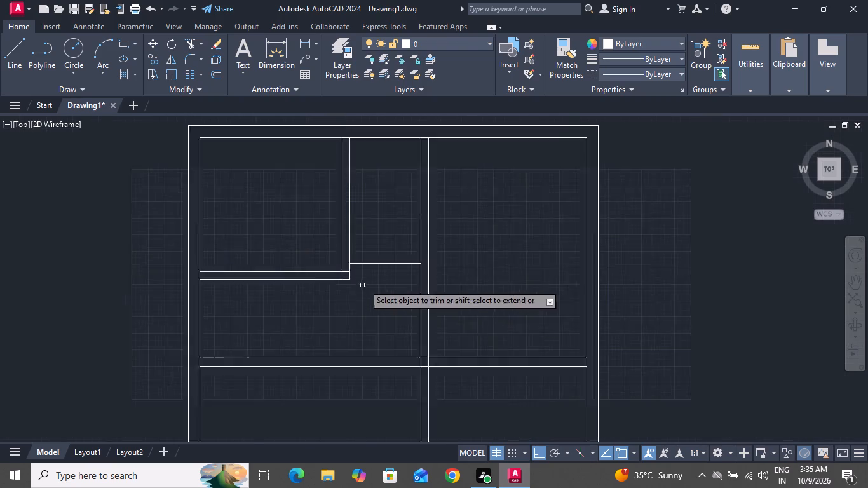
click(370, 297)
click(356, 407)
click(360, 381)
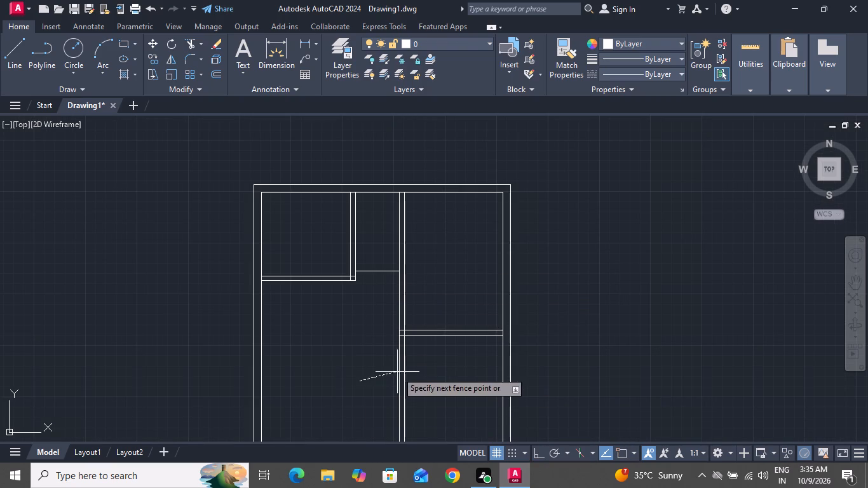
click(433, 367)
right_click(374, 280)
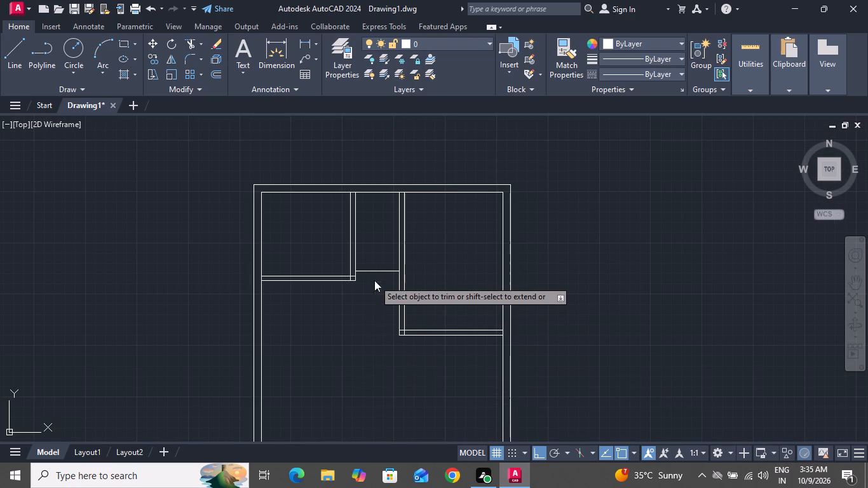
click(388, 293)
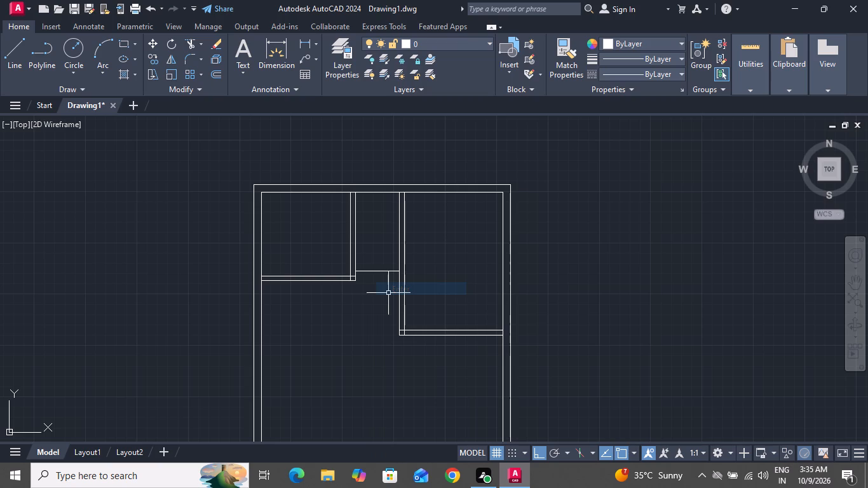
Offset the short horizontal line between the two vertical walls 6" down using the Through option.
text(o t)
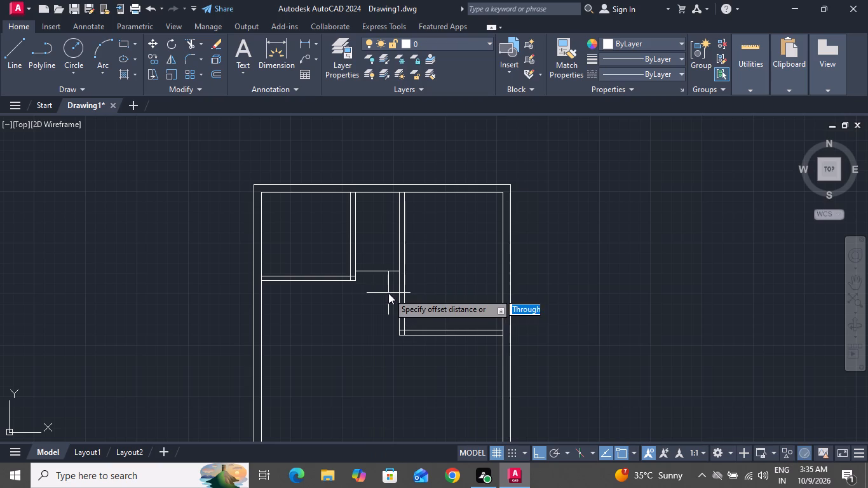
key(space)
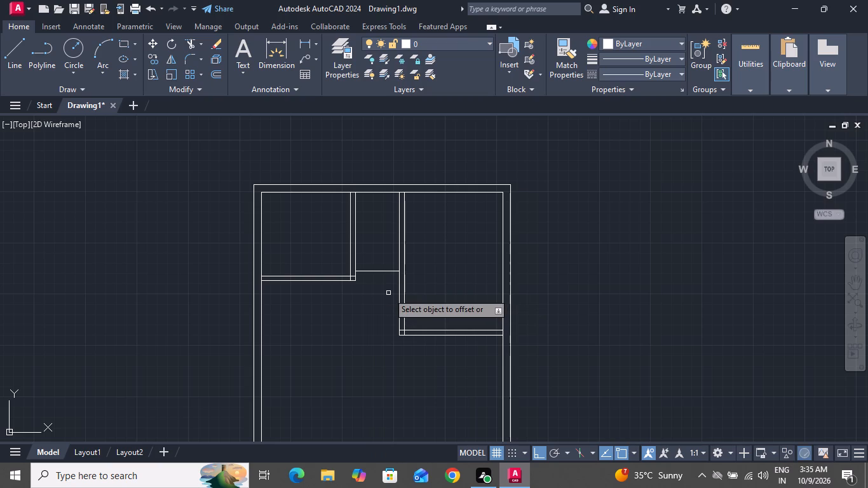
scroll(395, 262, up, 2)
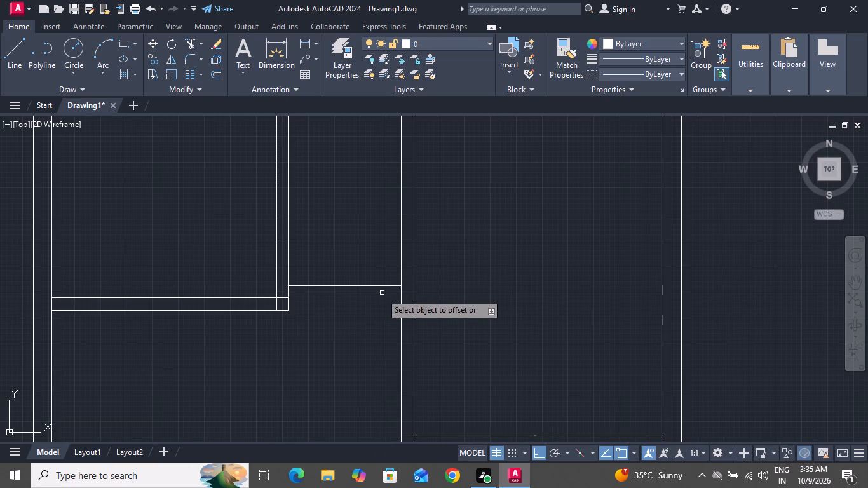
click(381, 287)
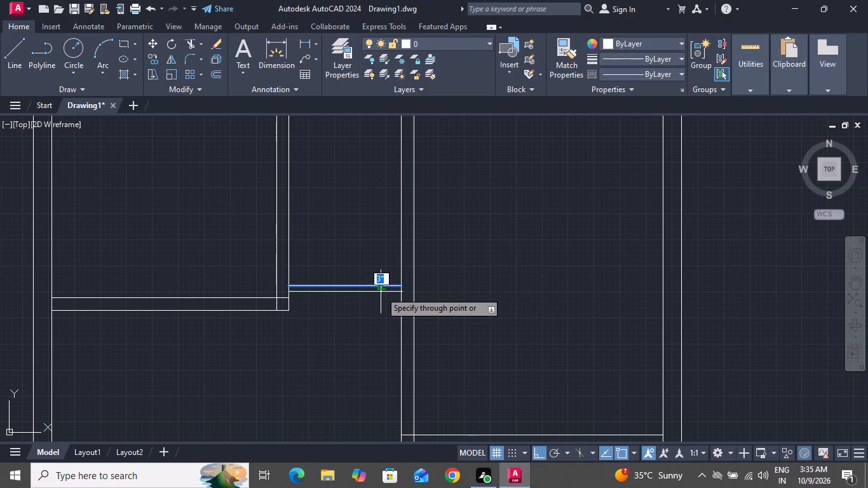
key(6)
key(shift+quotedbl)
key(Return)
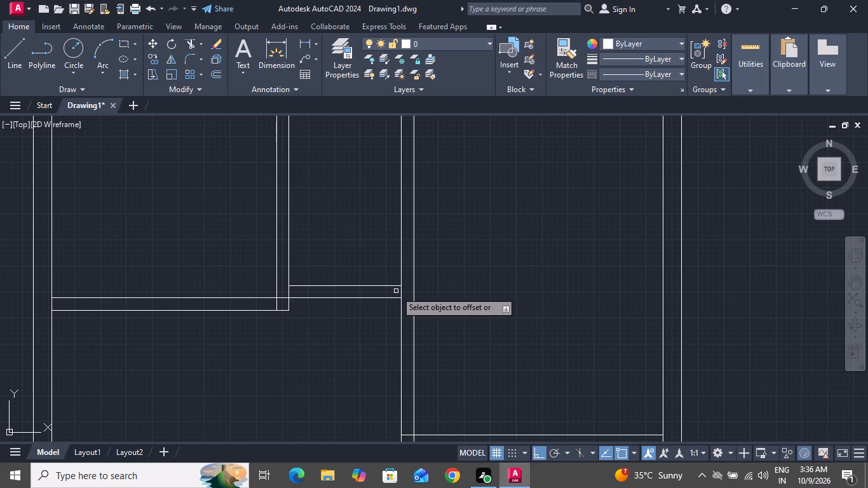
Offset the left outer wall's inner line 14' to the right into the interior.
scroll(415, 299, down, 2)
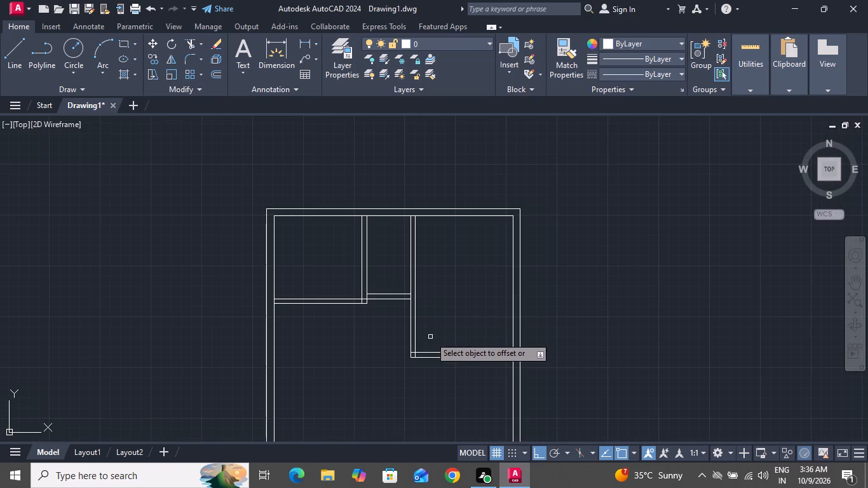
scroll(379, 331, down, 1)
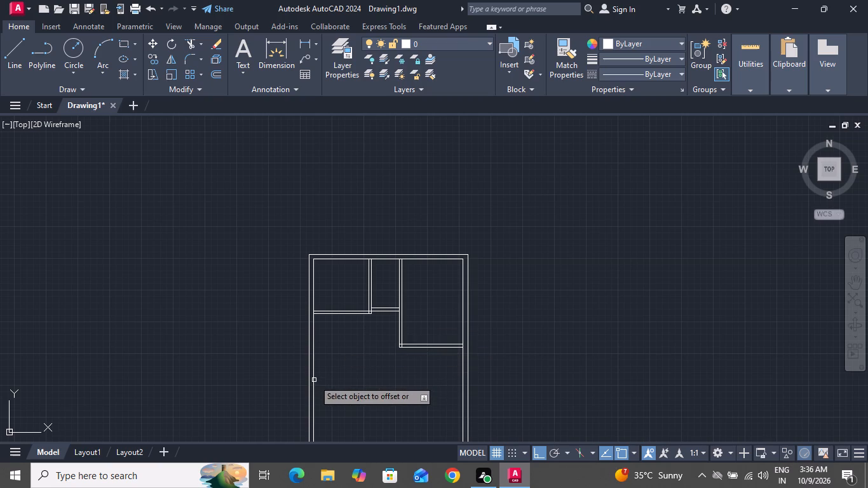
scroll(313, 381, up, 2)
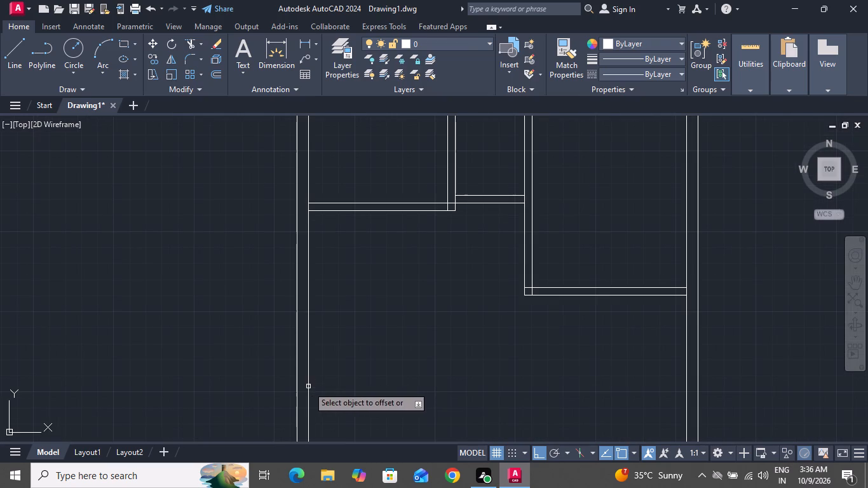
click(308, 386)
text(14)
key(apostrophe)
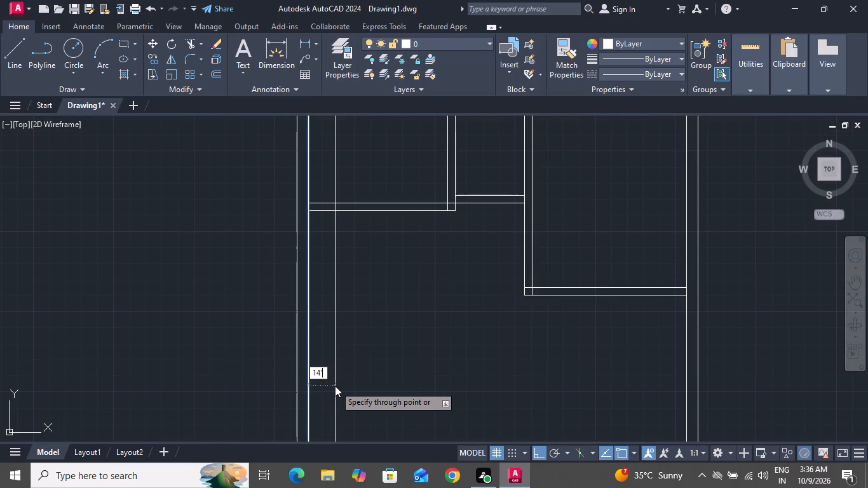
key(Return)
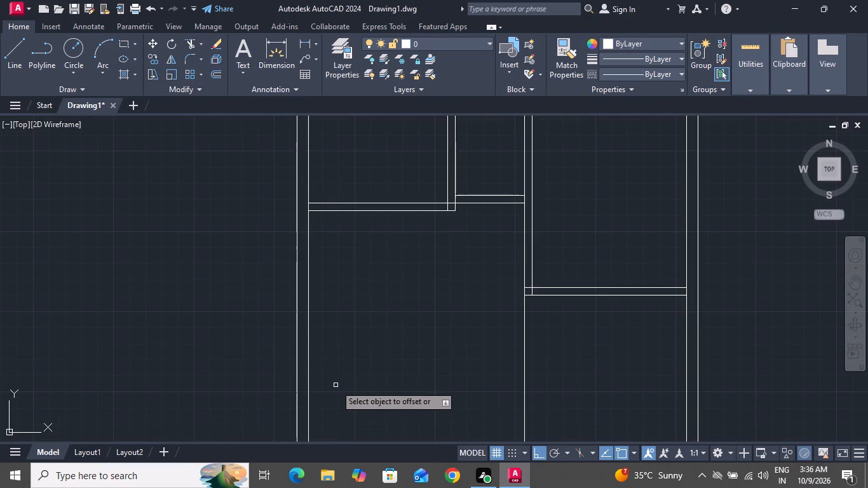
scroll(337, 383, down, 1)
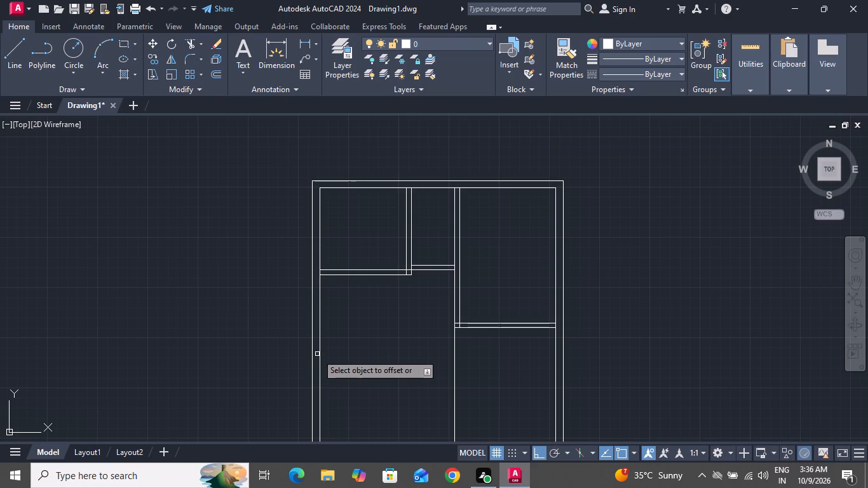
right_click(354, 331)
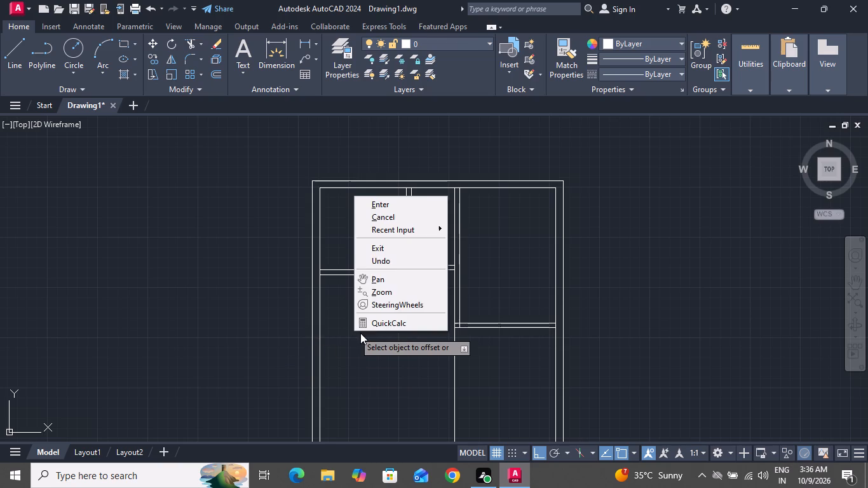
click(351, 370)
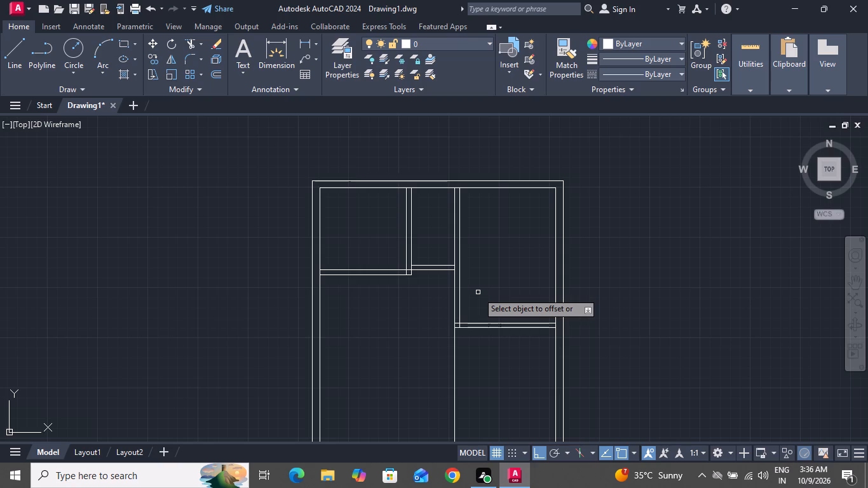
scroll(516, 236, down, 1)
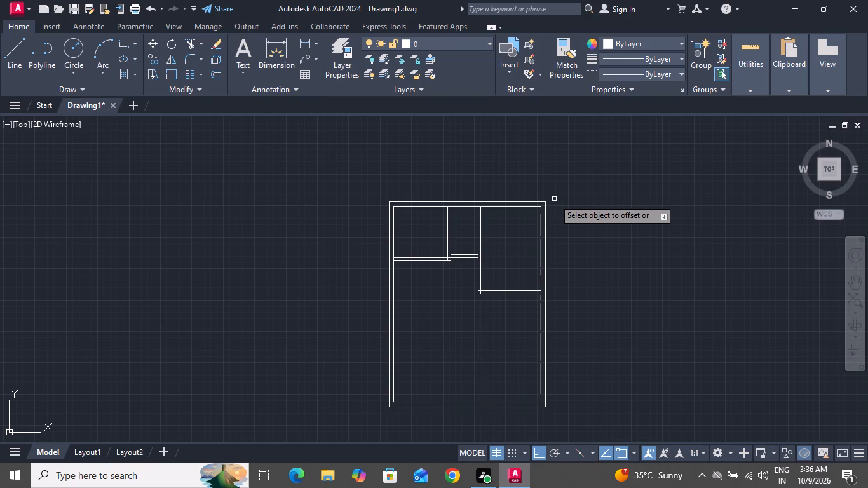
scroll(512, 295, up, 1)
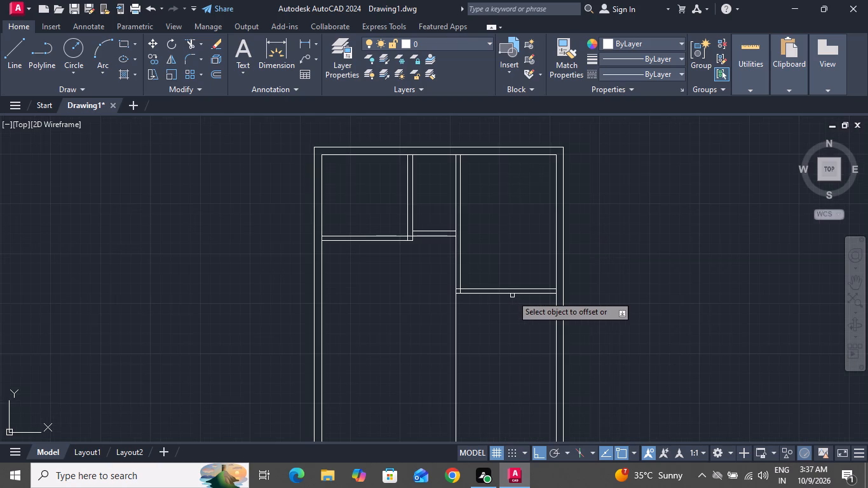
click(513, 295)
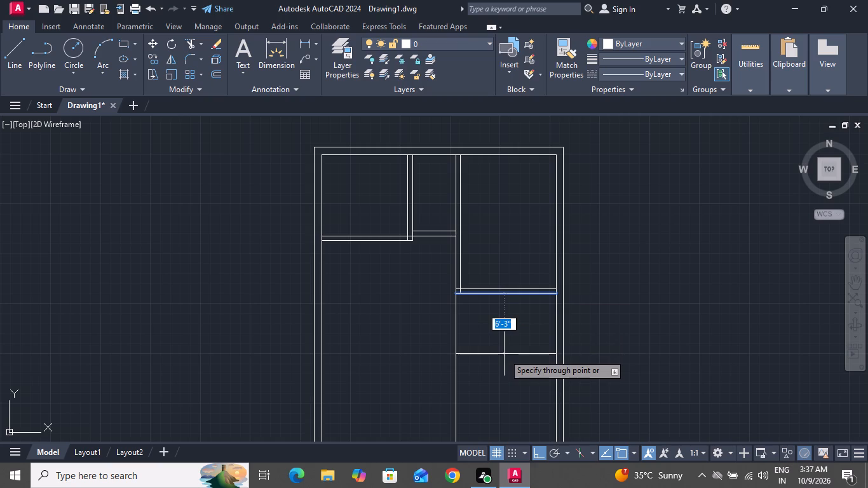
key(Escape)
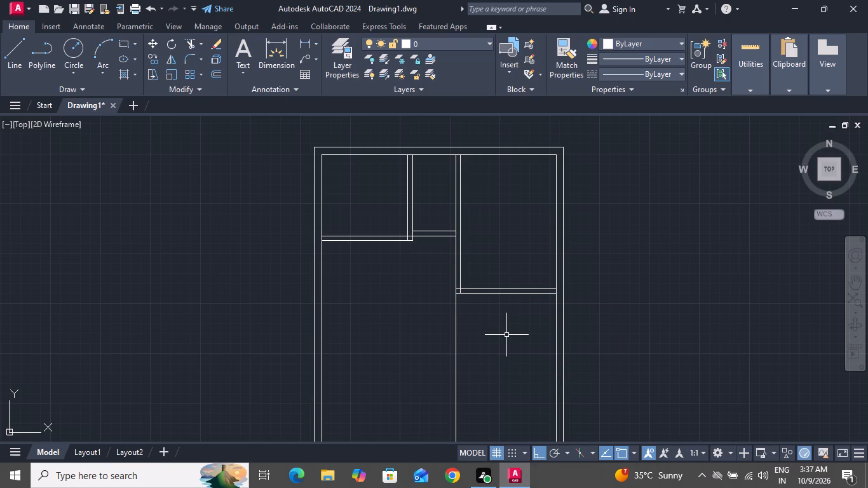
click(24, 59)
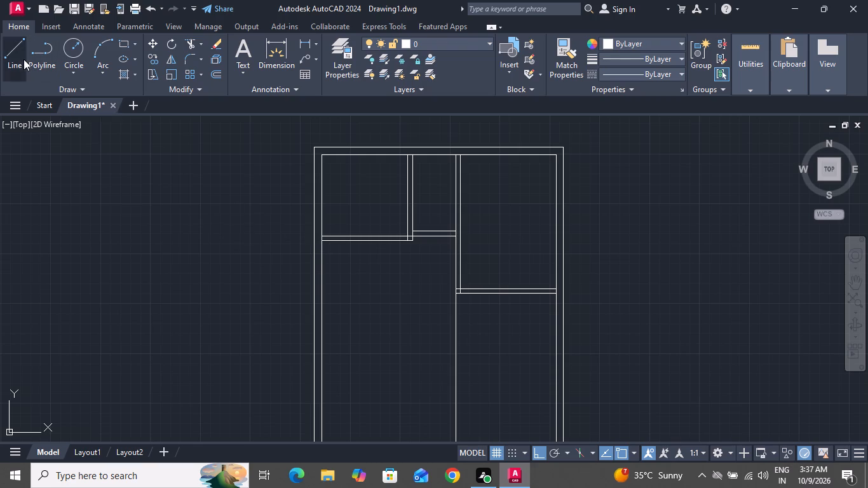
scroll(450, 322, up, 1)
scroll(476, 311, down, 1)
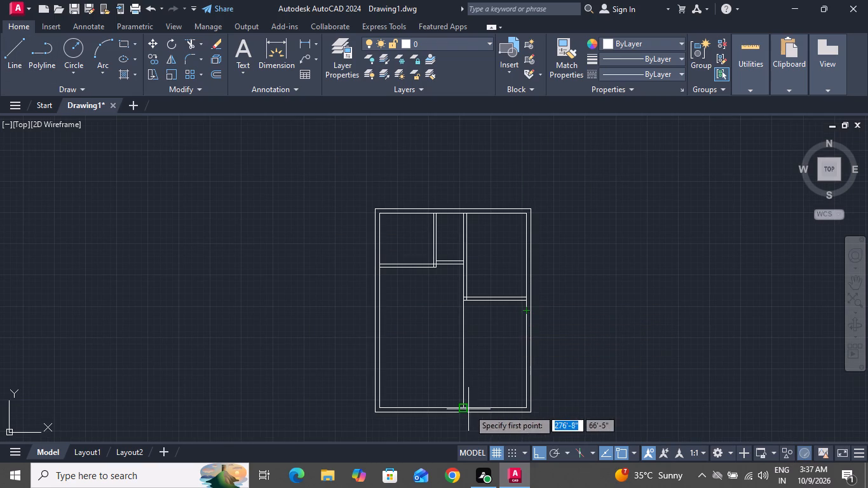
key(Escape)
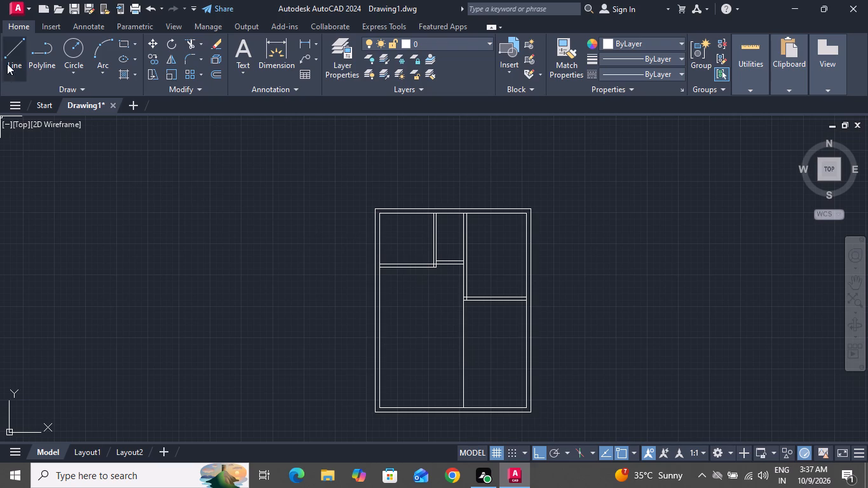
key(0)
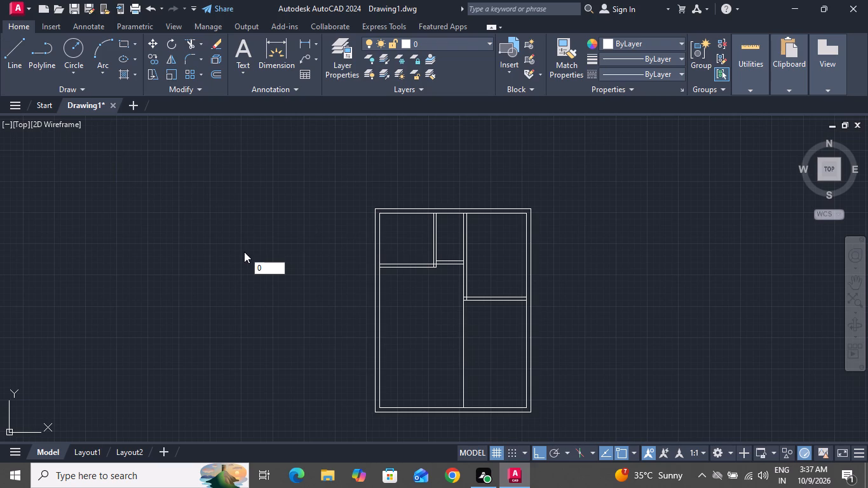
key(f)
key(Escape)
Offset the right outer wall's outer line 5' outward to the right using the Through option.
text(o t)
key(space)
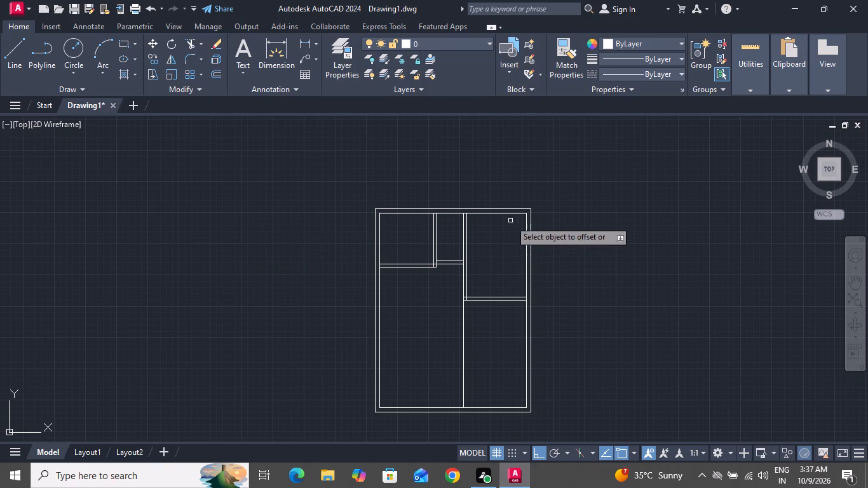
click(531, 246)
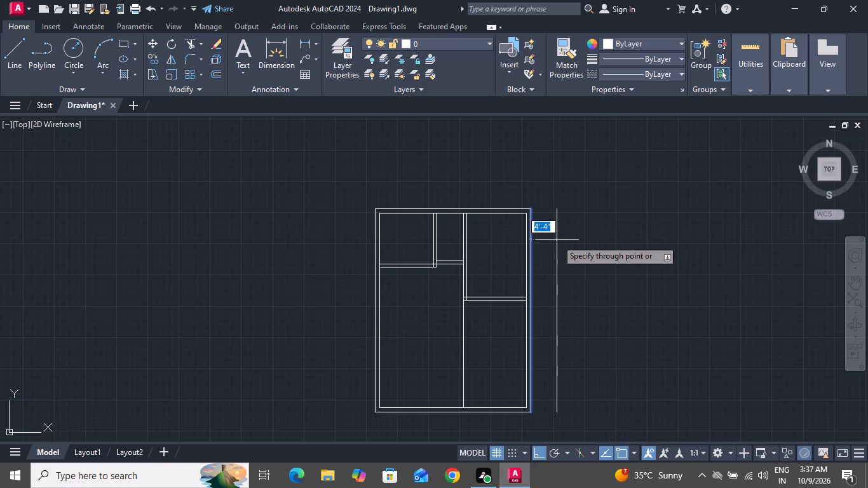
text(5')
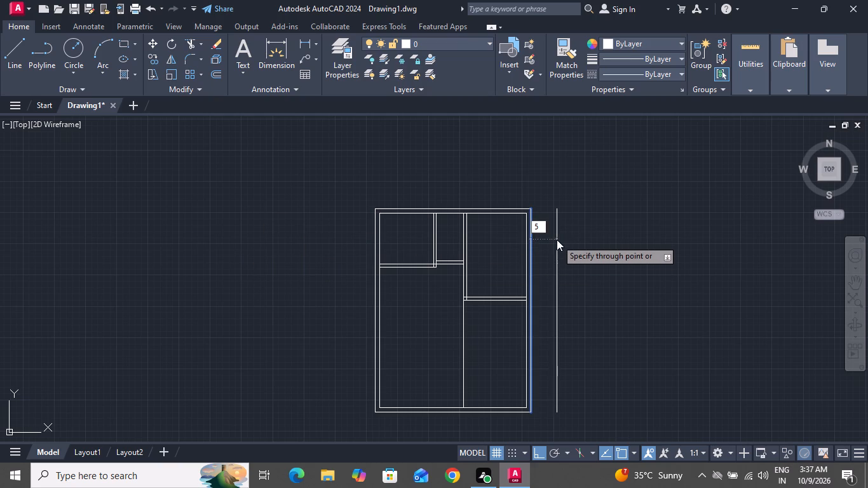
key(Return)
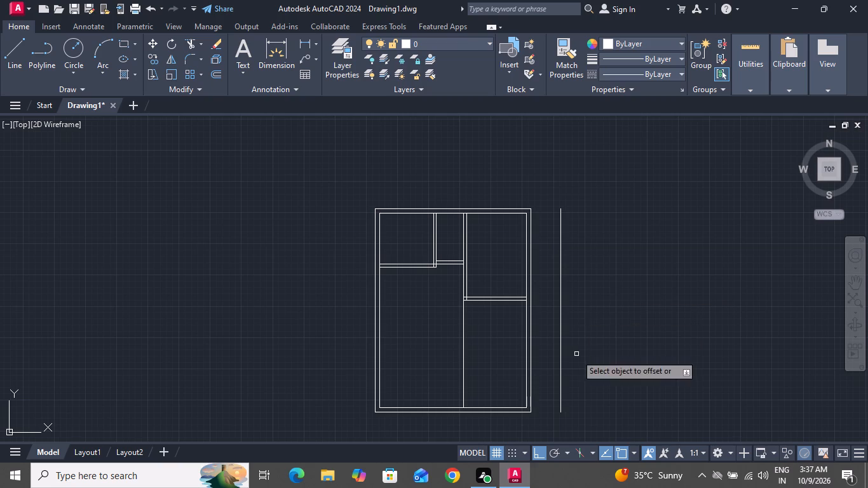
Offset the bottom outer wall's outer line 5' downward, outside the plan.
scroll(434, 322, down, 1)
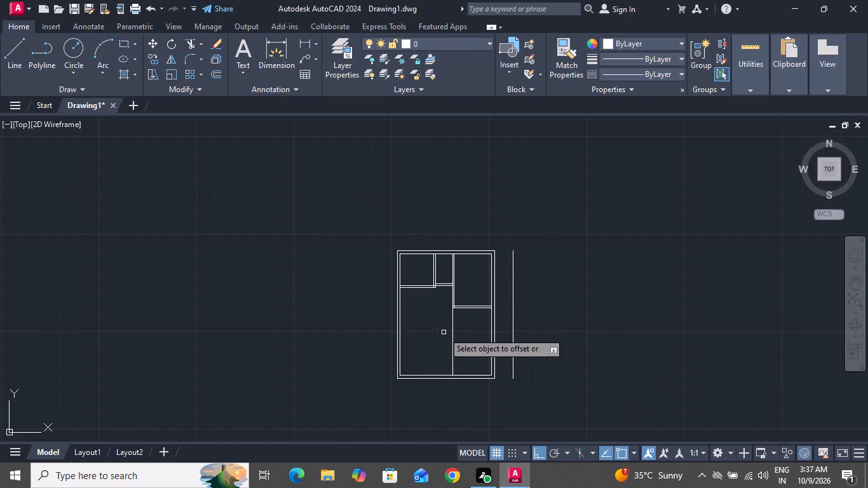
scroll(438, 384, up, 2)
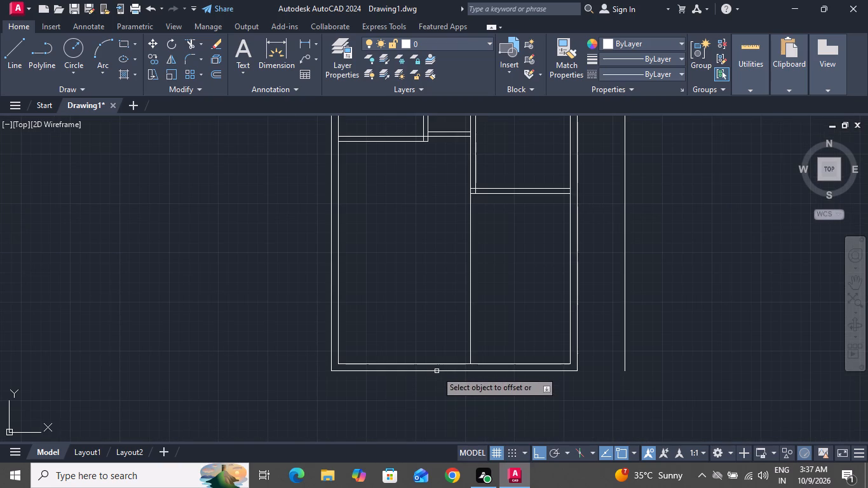
click(437, 371)
text(5')
key(Return)
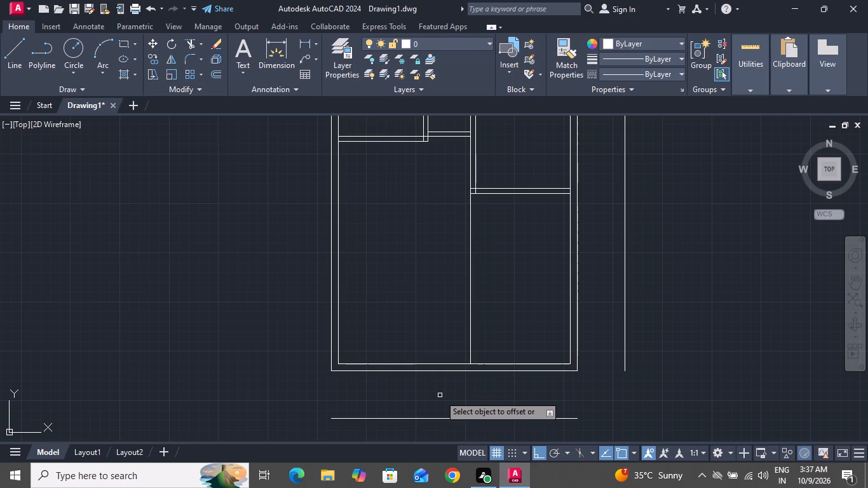
Offset the top outer wall's outer line 4' upward, outside the plan, and end the offset.
scroll(442, 405, down, 2)
scroll(466, 268, up, 2)
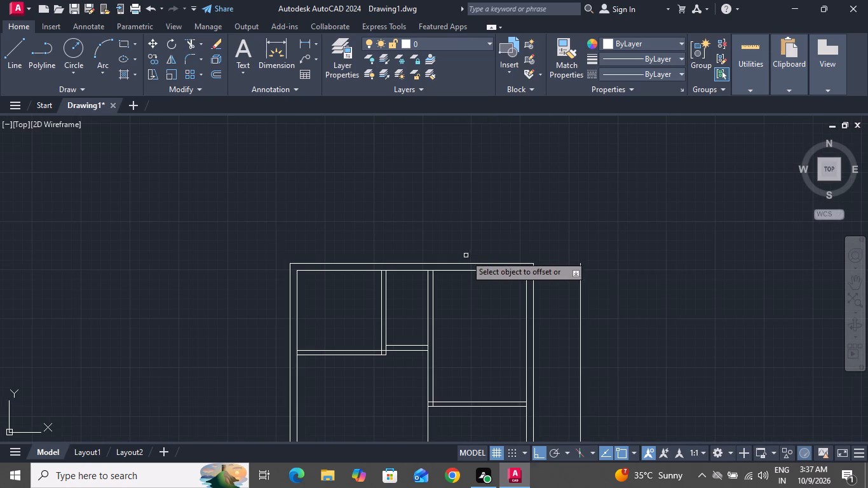
click(463, 263)
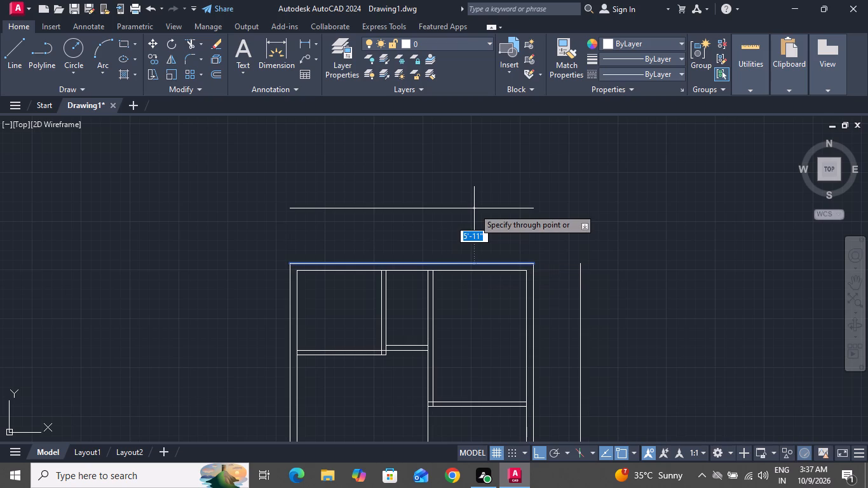
text(4')
key(Return)
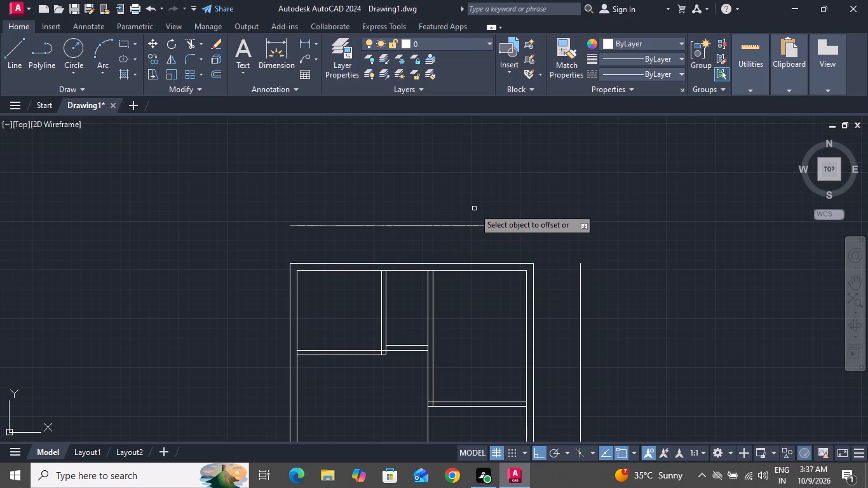
scroll(515, 149, down, 2)
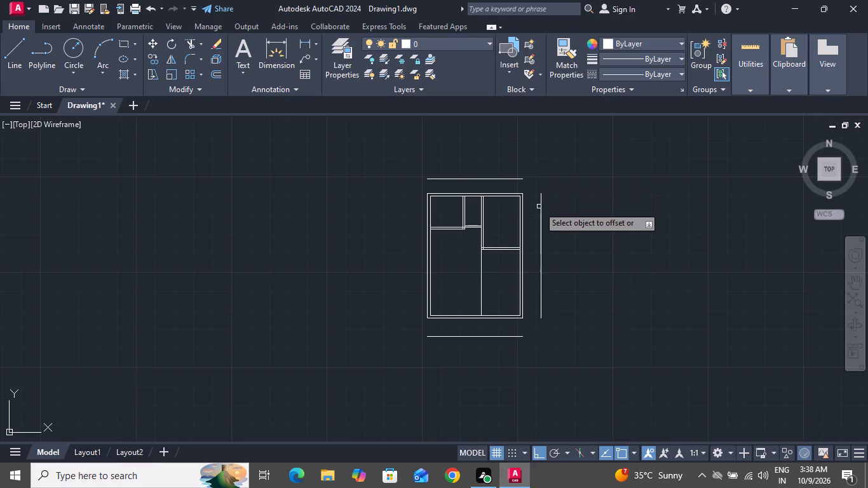
right_click(570, 231)
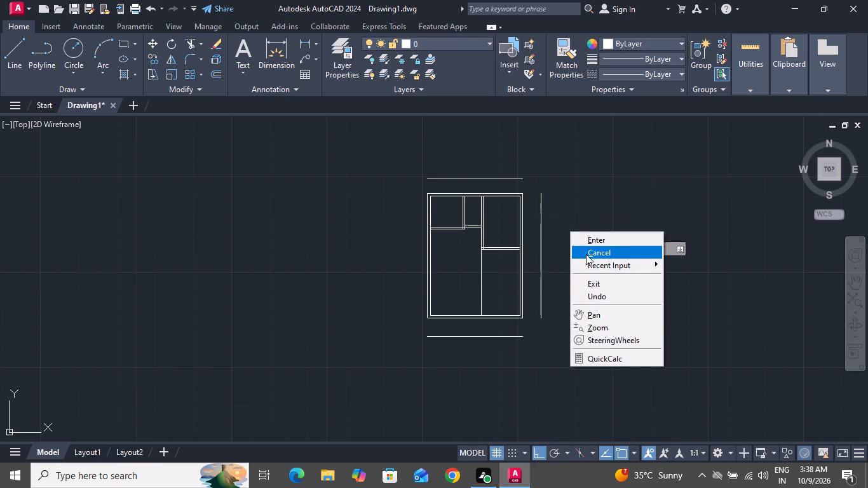
click(587, 255)
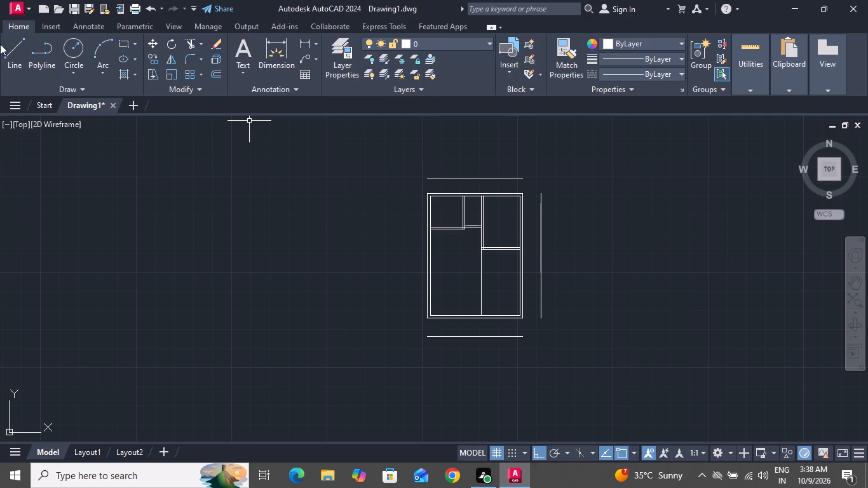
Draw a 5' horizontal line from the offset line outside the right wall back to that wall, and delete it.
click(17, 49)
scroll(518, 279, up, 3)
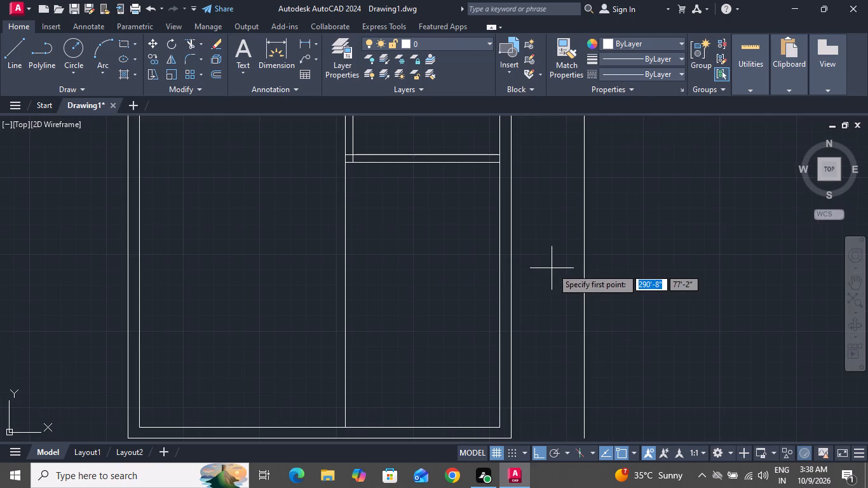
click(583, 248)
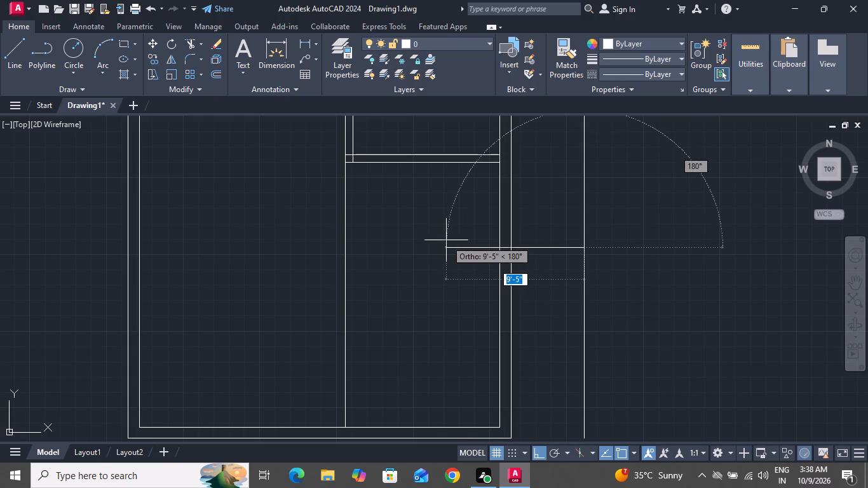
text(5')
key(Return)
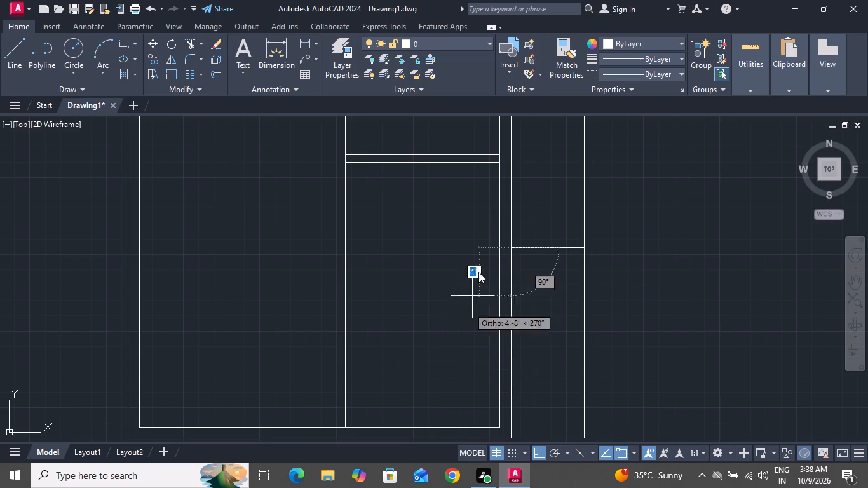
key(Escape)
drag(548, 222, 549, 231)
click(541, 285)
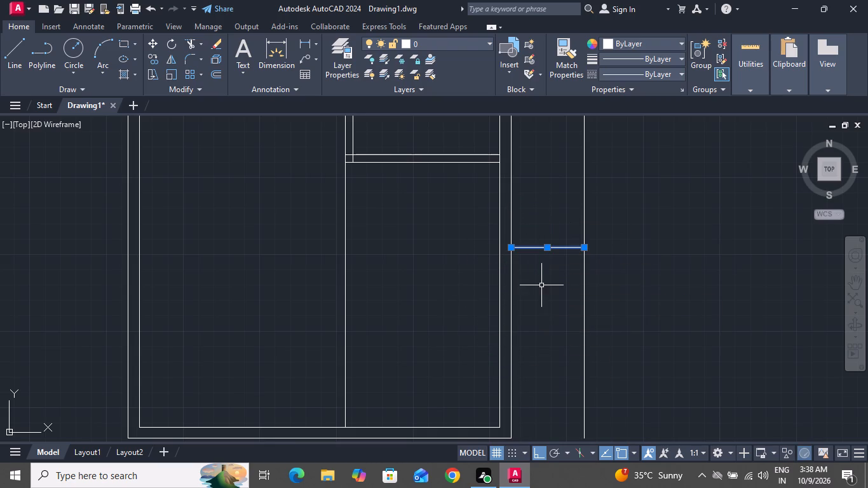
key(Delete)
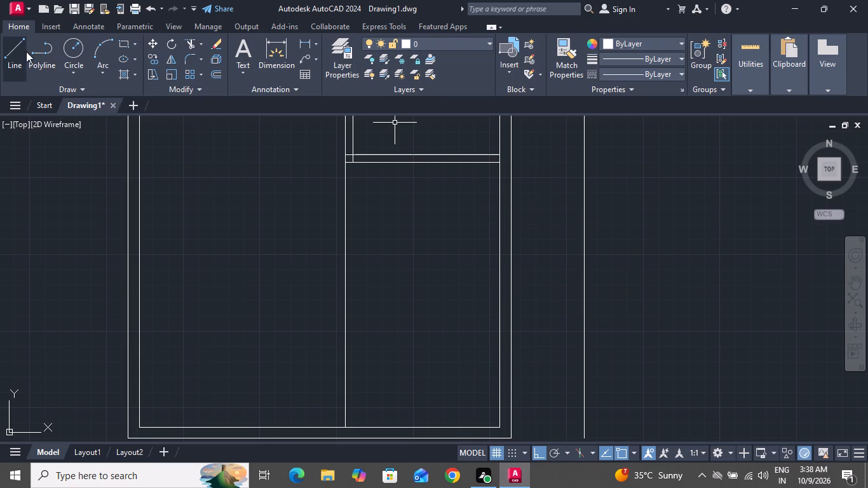
Draw a line 5' left from the right wall's outer line, below the right-hand room, and down to the bottom wall's inner line.
click(26, 51)
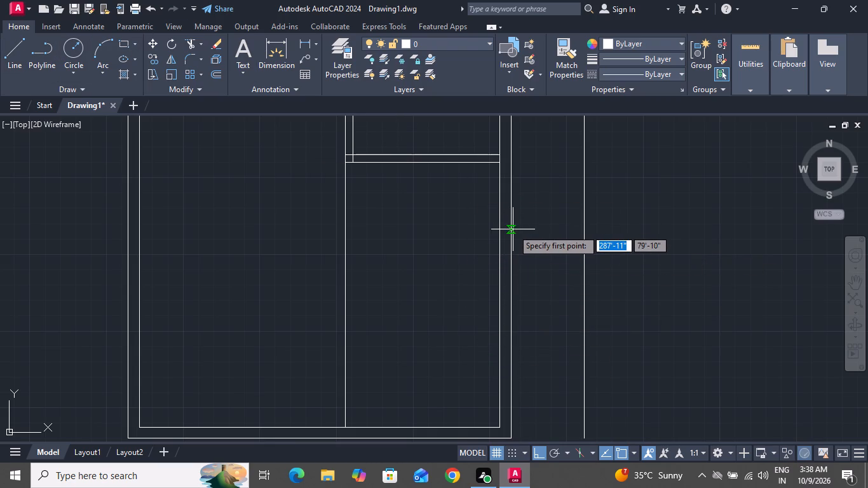
click(510, 229)
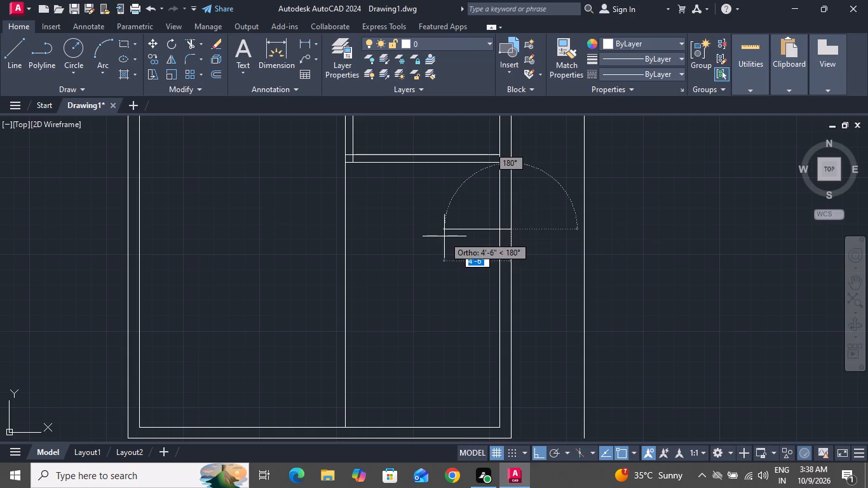
text(5')
key(Return)
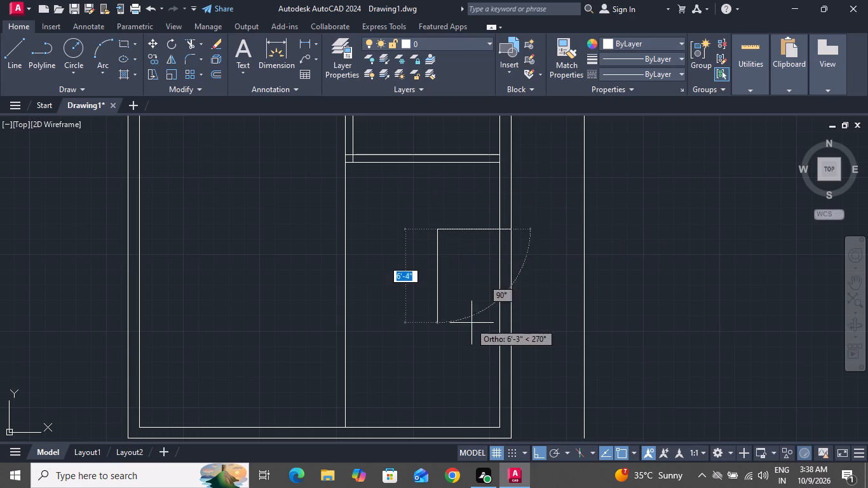
click(437, 427)
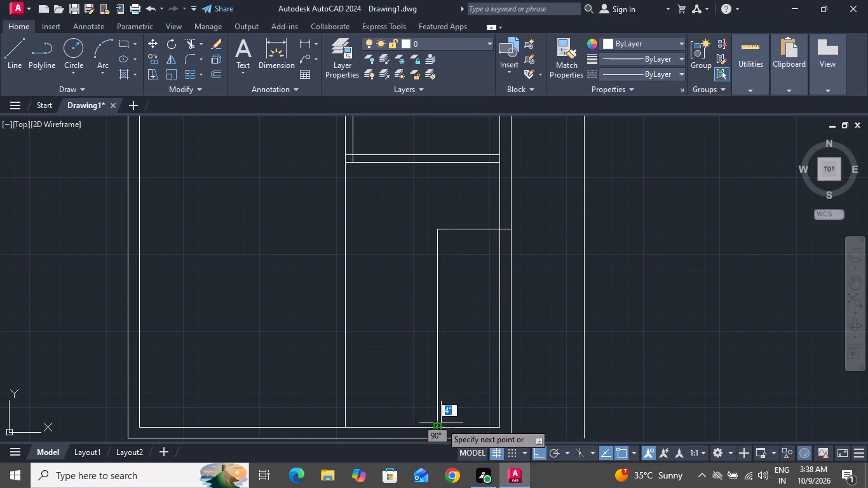
right_click(441, 423)
click(484, 292)
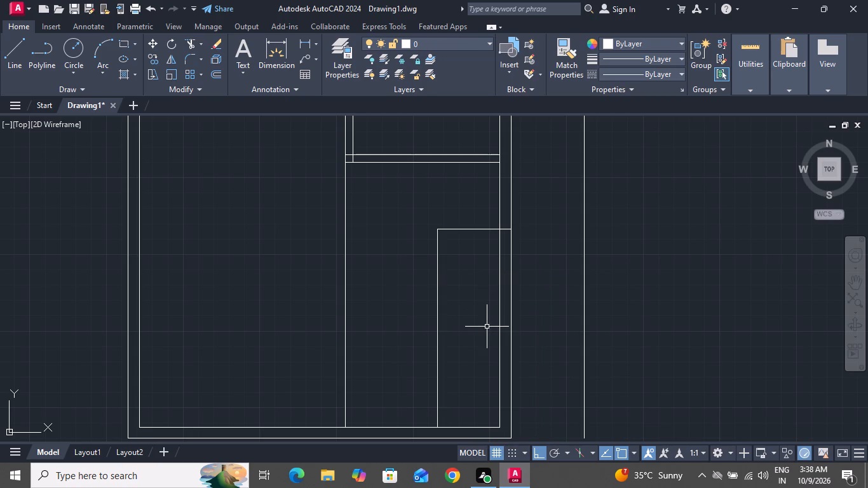
Start another line with the Line command.
click(10, 44)
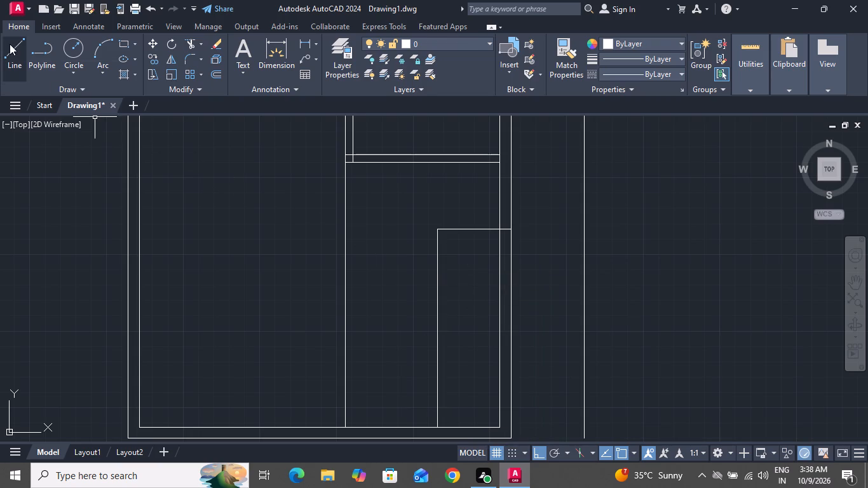
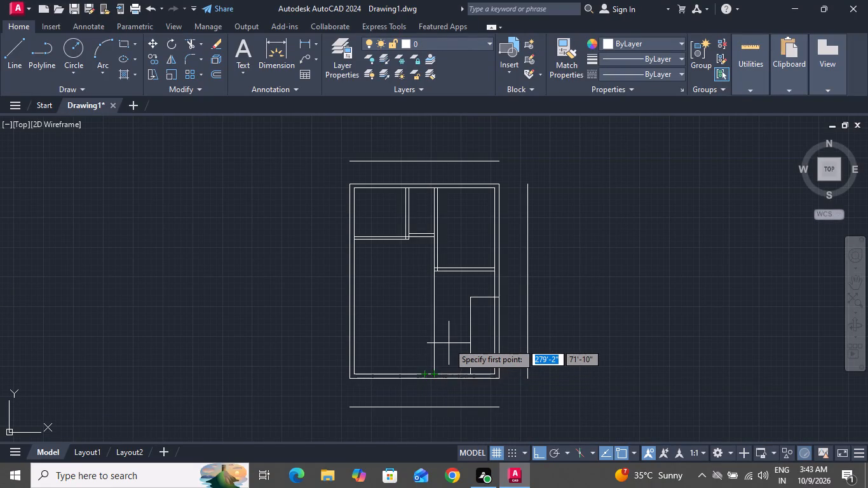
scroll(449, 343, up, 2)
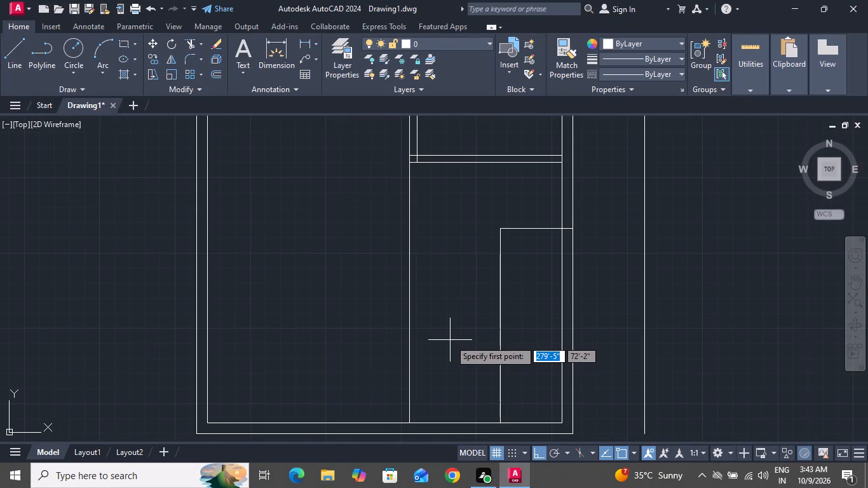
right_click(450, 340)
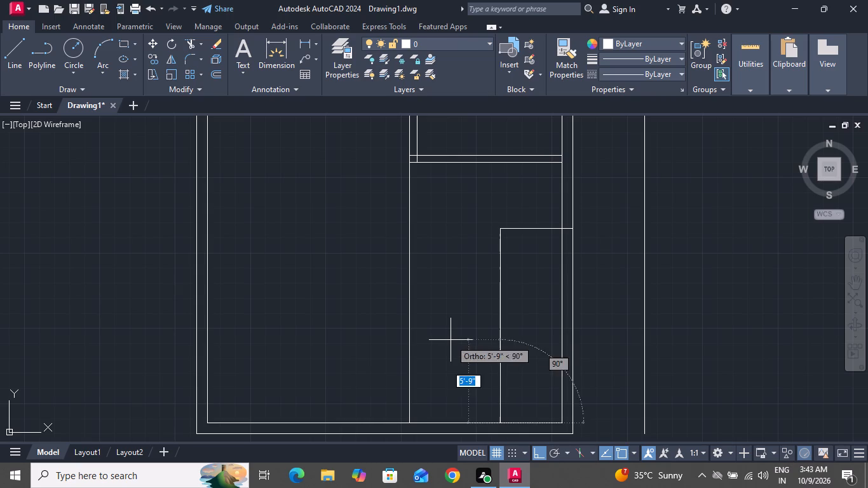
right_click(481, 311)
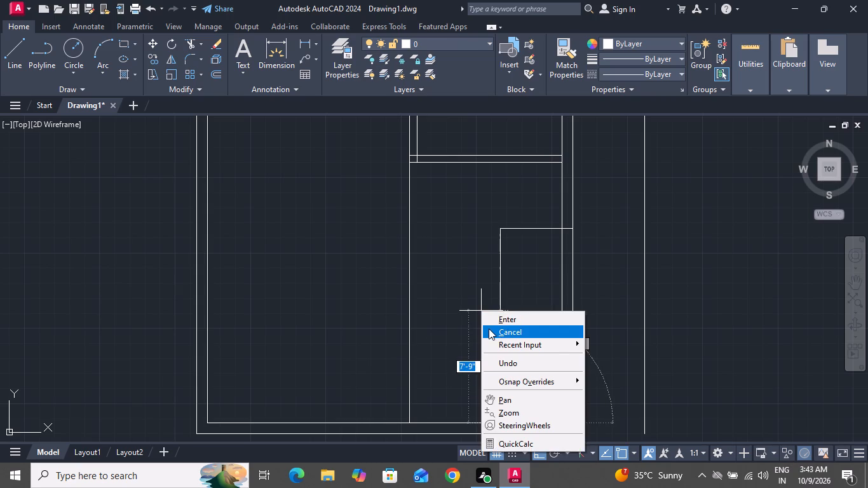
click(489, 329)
Offset the short horizontal line below the right-hand room 9" upward, and end the offset.
text(o 9)
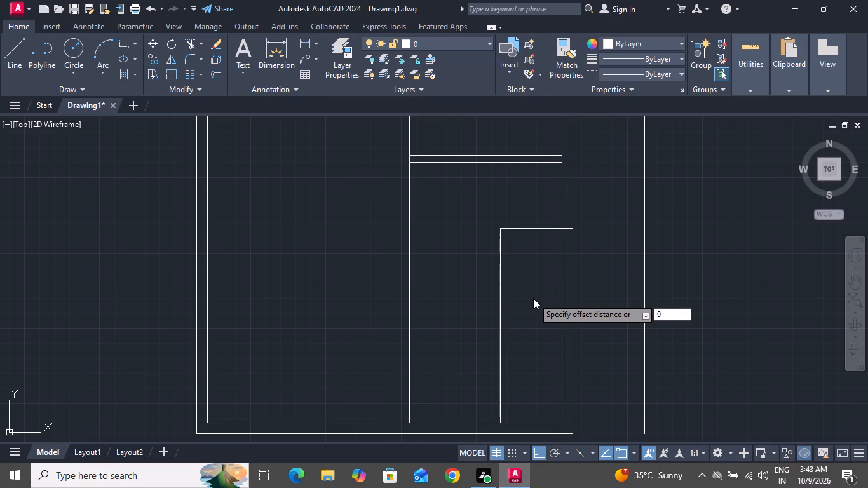
key(shift+quotedbl)
key(Return)
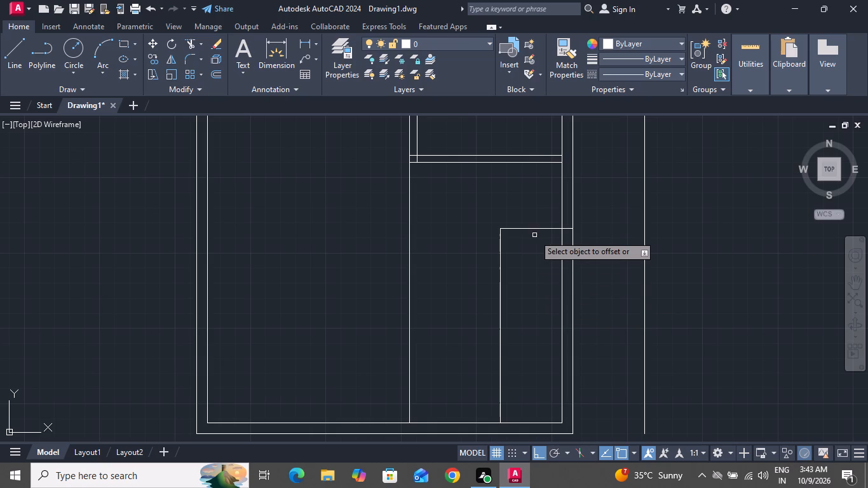
click(536, 229)
click(535, 215)
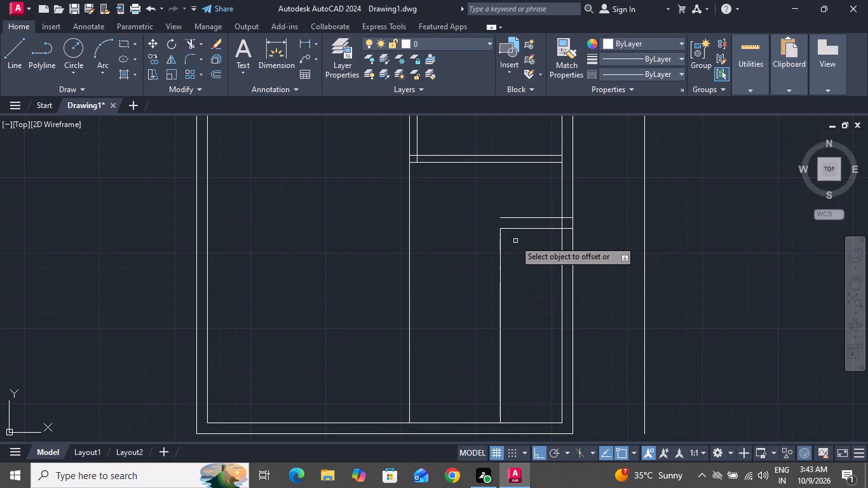
right_click(520, 269)
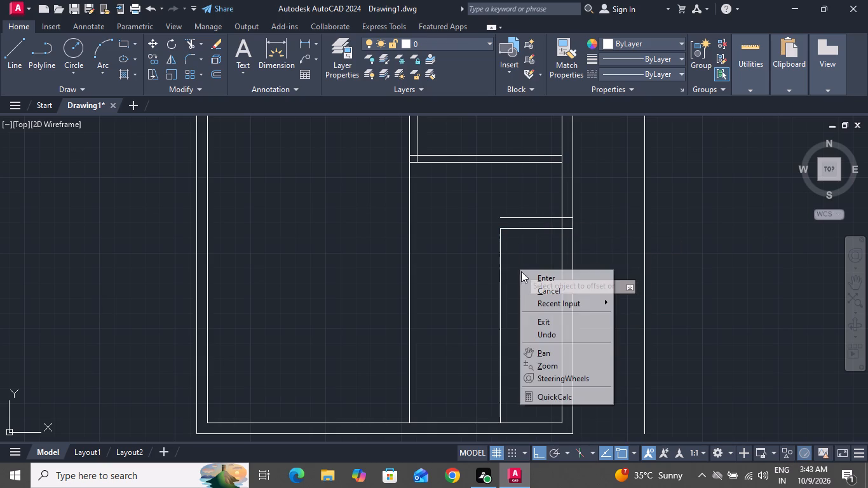
click(530, 285)
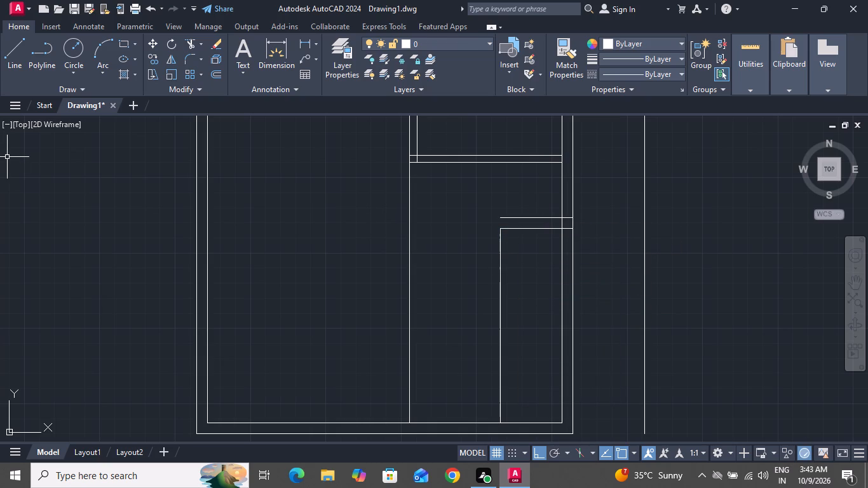
Extend both horizontal lines of the new 9" wall leftward to the long vertical interior line.
text(ex)
key(space)
key(space)
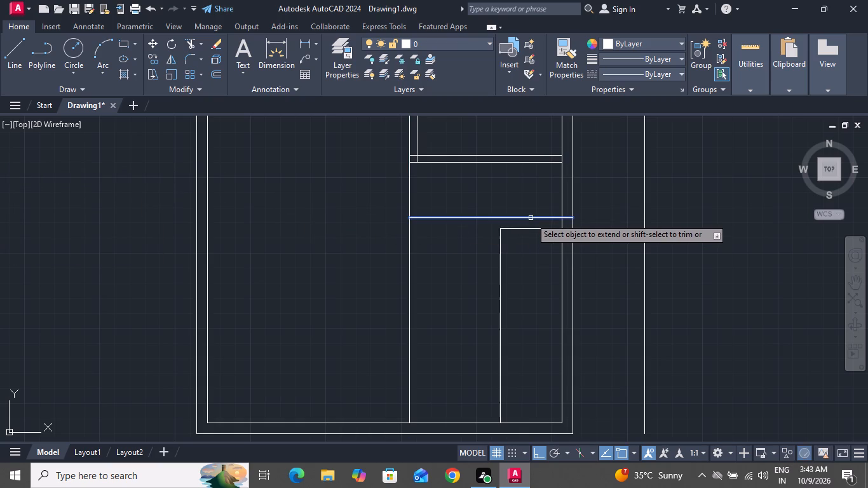
click(531, 218)
click(531, 229)
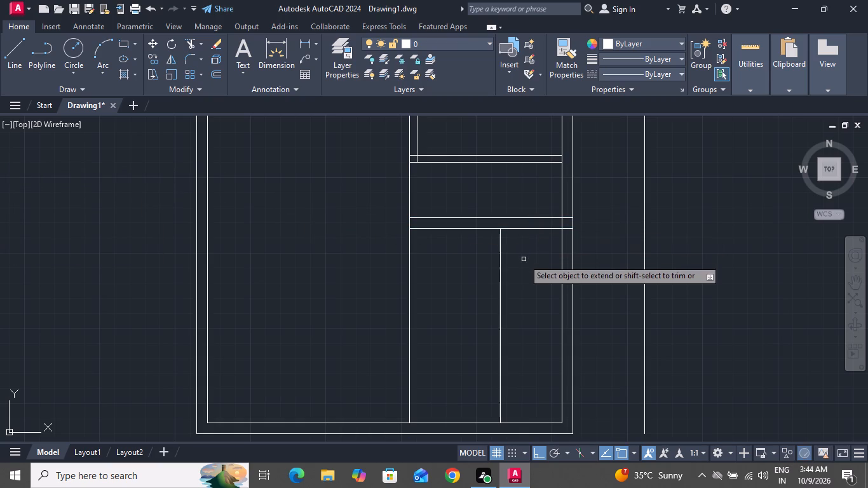
right_click(524, 259)
click(538, 277)
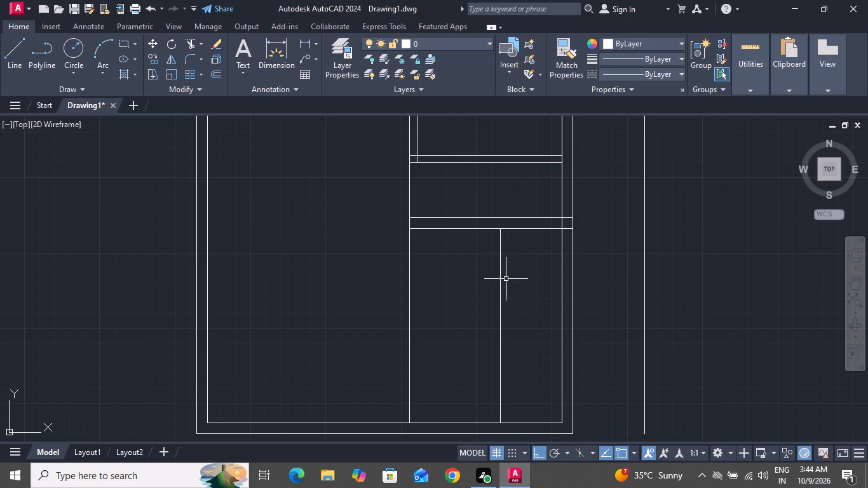
Offset the vertical line beneath the new horizontal wall 9" to the left, and end the offset.
text(of)
key(space)
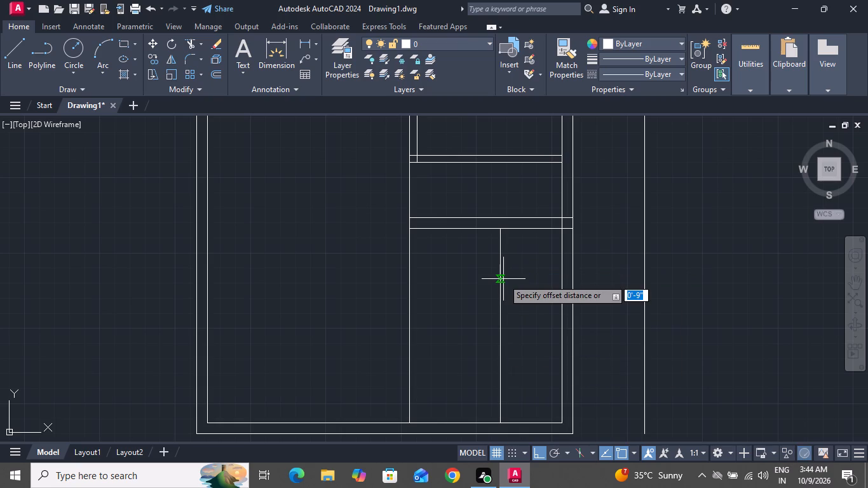
key(9)
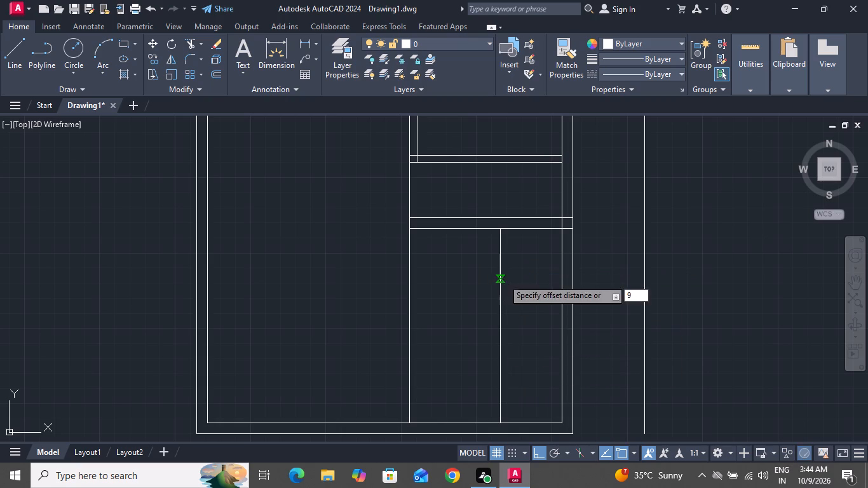
key(shift+quotedbl)
key(Return)
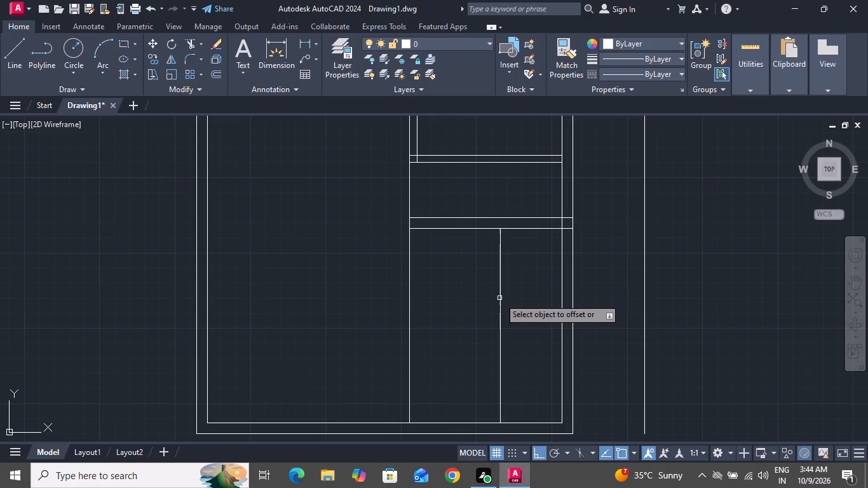
click(501, 299)
click(485, 308)
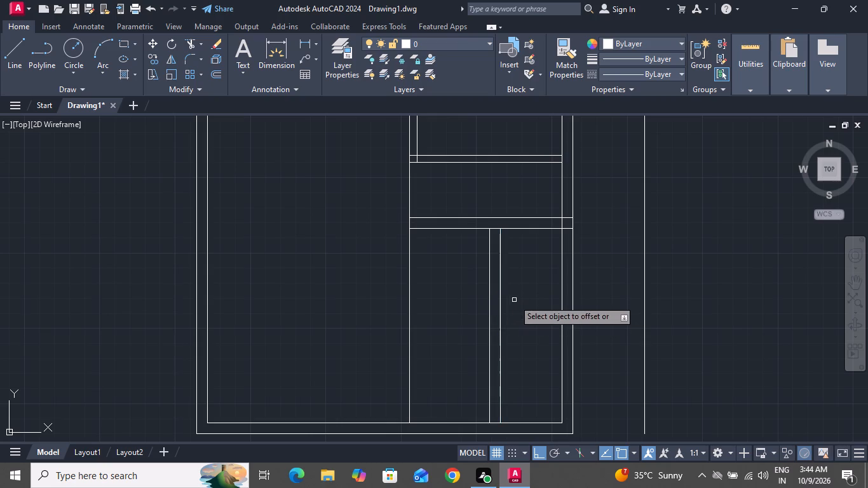
right_click(524, 295)
click(555, 315)
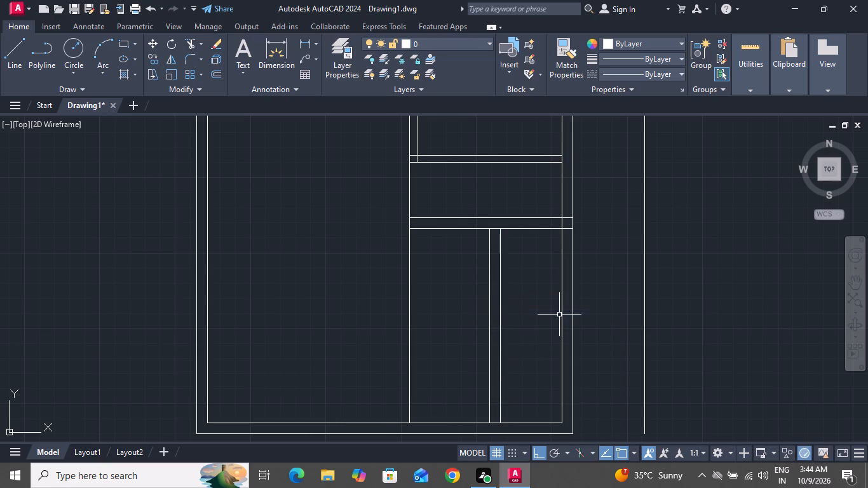
Trim away both lines of the right outer wall below the new horizontal 9" wall.
key(t)
key(r)
key(space)
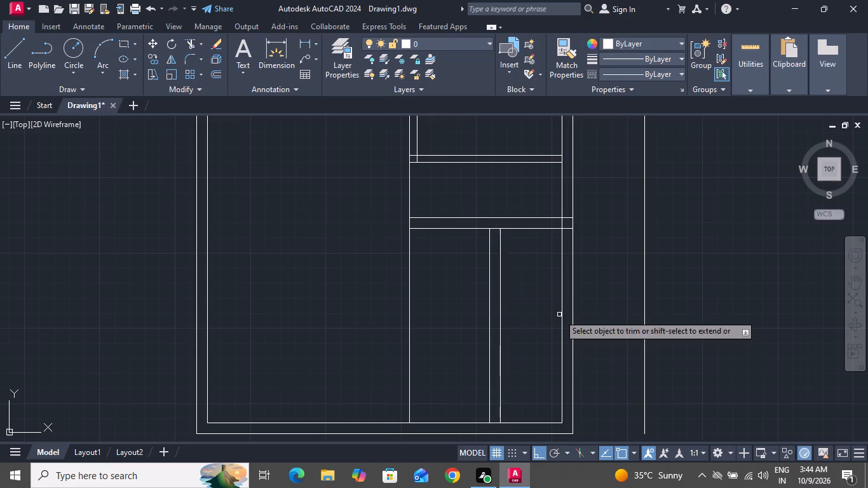
key(space)
drag(538, 318, 548, 314)
click(638, 275)
scroll(538, 316, down, 2)
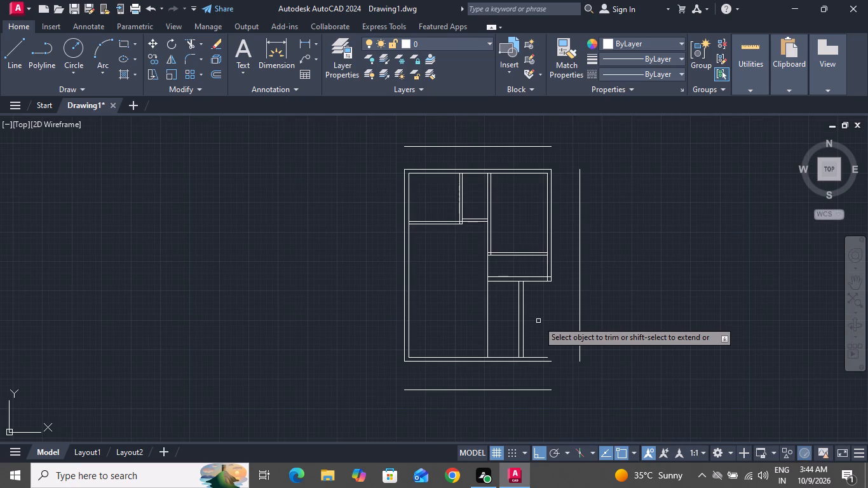
key(Escape)
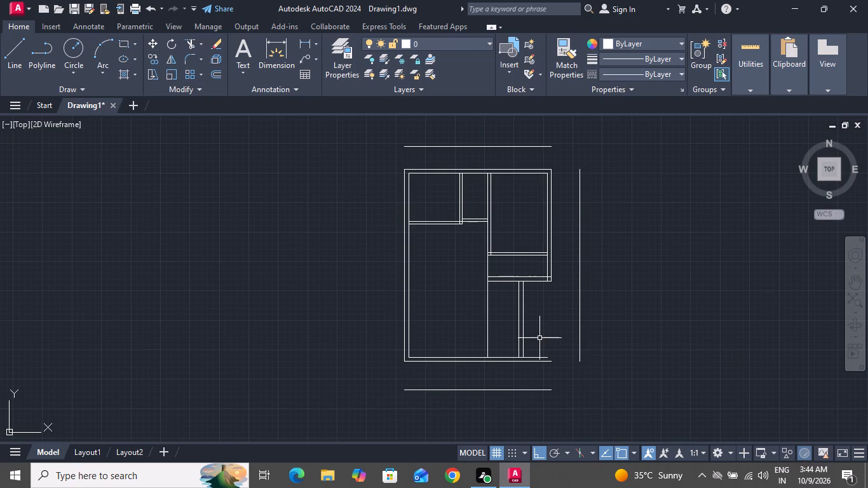
Extend both lines of the new vertical 9" wall down to the bottom wall's outer line.
text(ex)
key(space)
key(space)
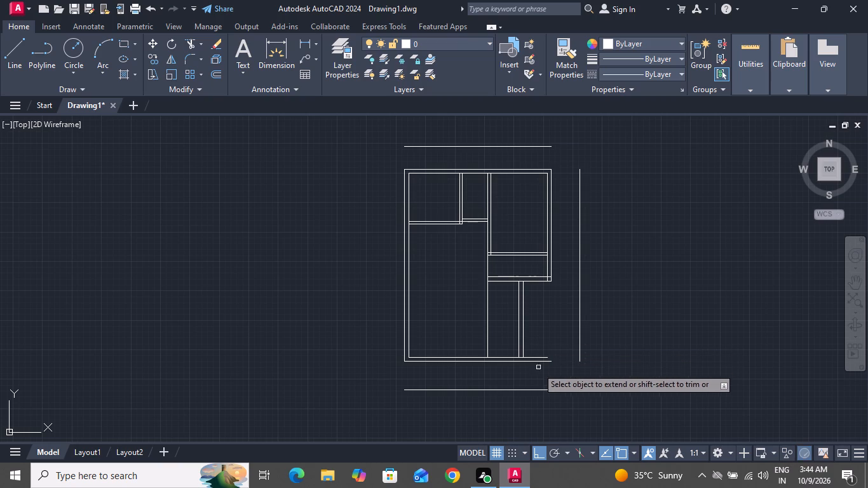
scroll(536, 374, up, 2)
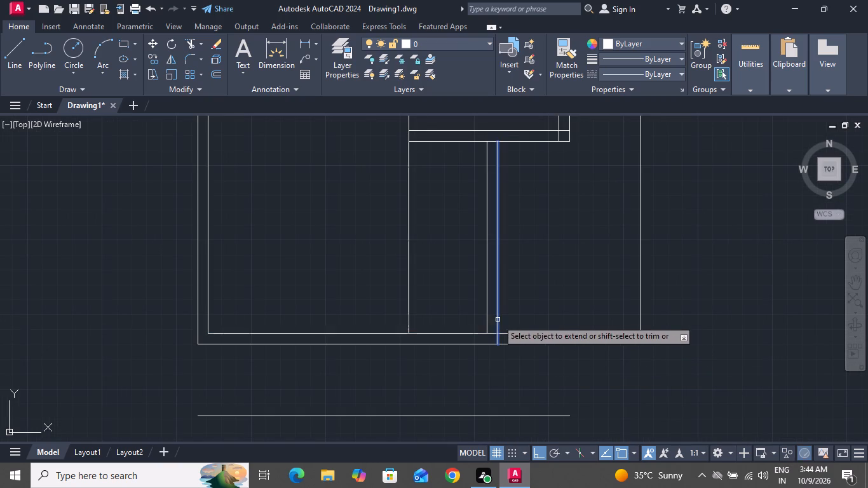
click(498, 320)
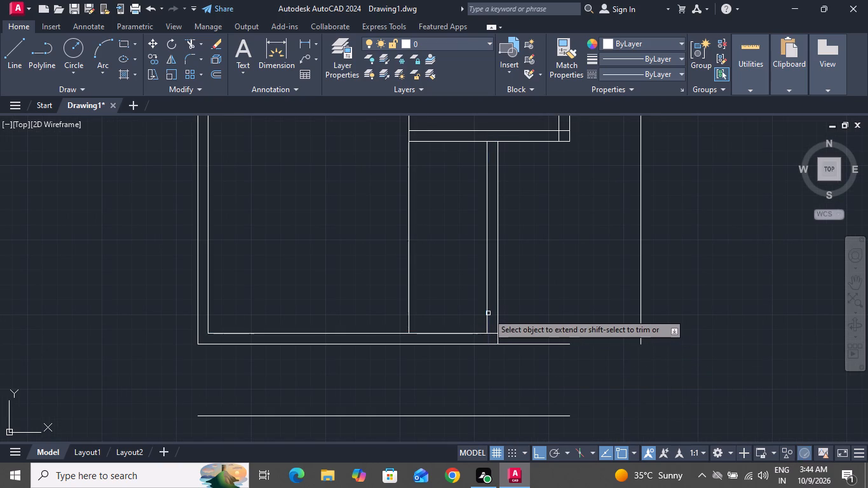
click(487, 313)
right_click(567, 298)
click(588, 311)
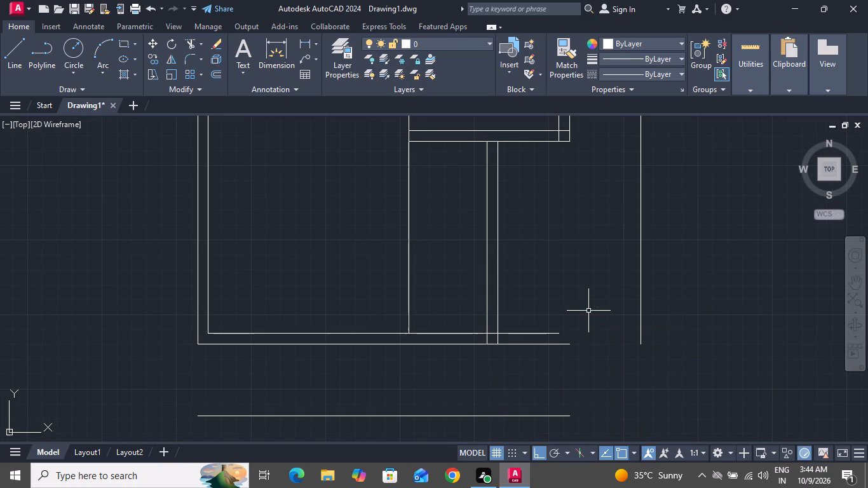
Trim both bottom wall lines where they run past the new vertical 9" wall on the right.
text(tr)
key(space)
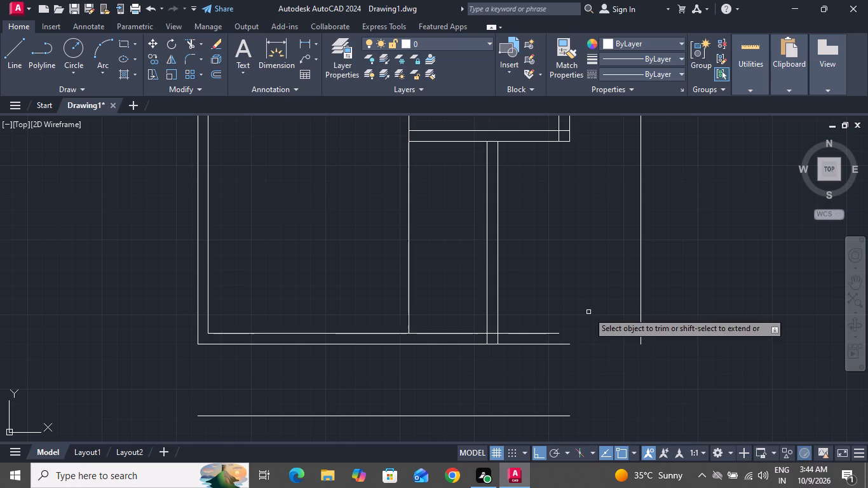
key(space)
click(549, 304)
click(532, 360)
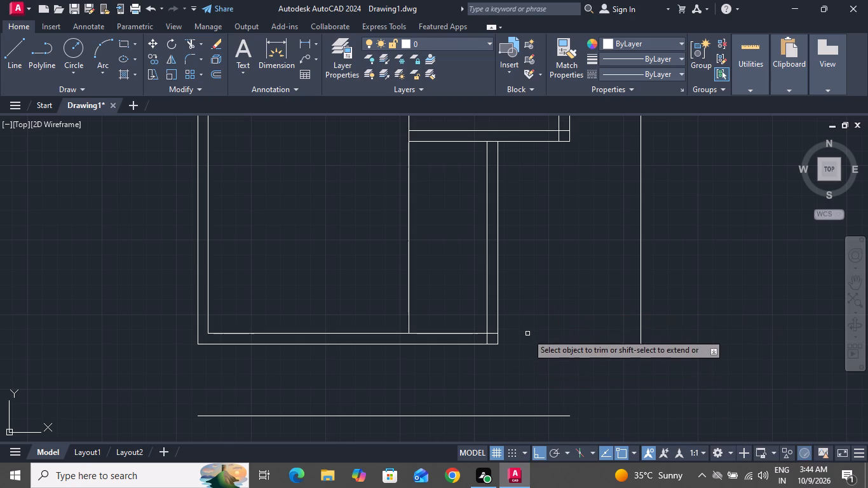
scroll(527, 334, down, 2)
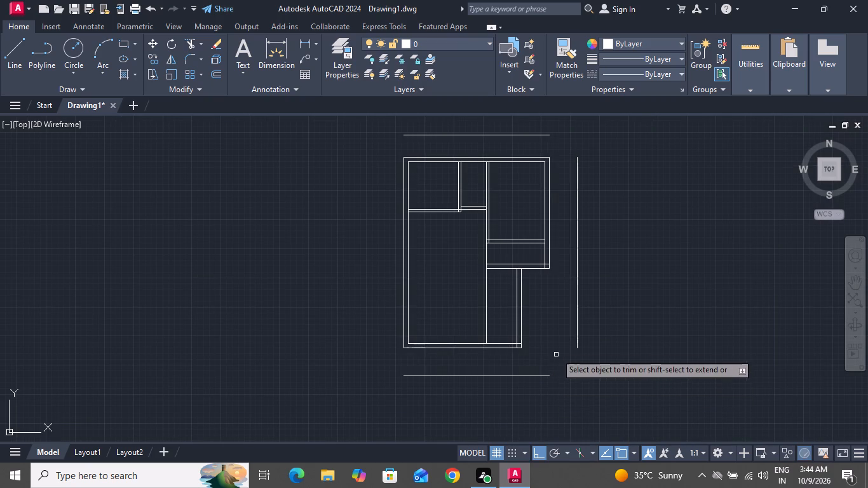
Trim the overlapping wall lines at the lower-left corner of the right-hand room.
scroll(522, 239, up, 2)
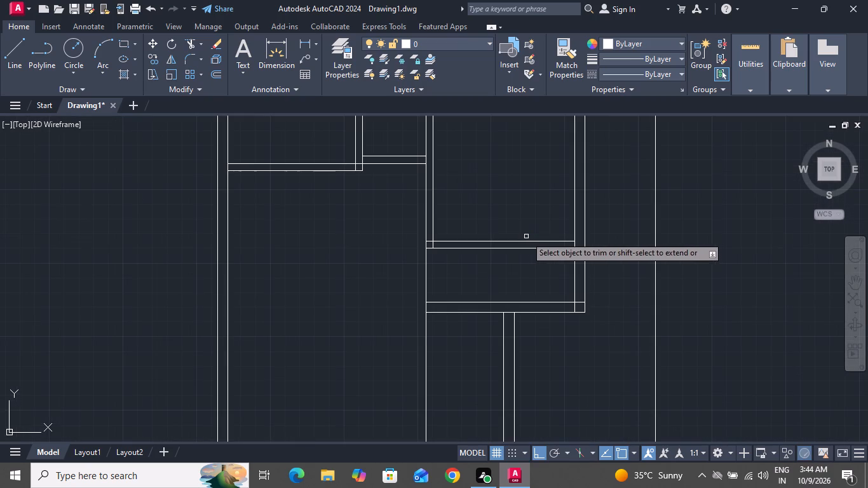
scroll(456, 235, up, 2)
scroll(398, 261, up, 3)
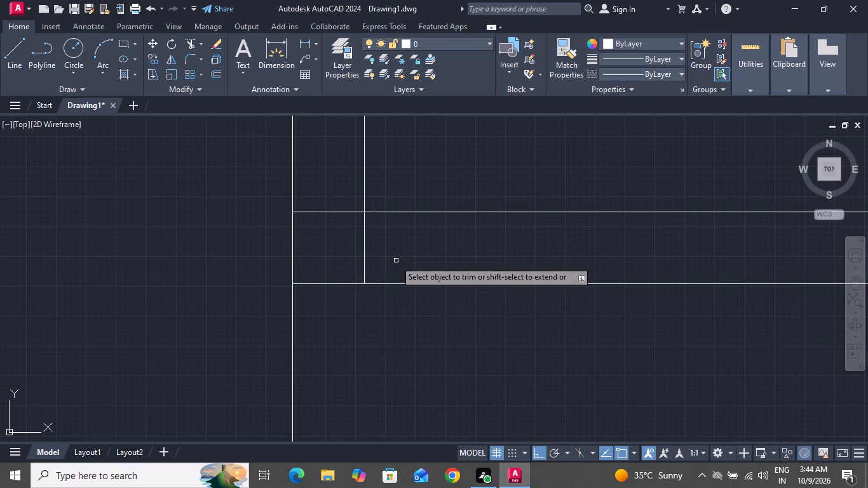
click(332, 187)
double_click(339, 250)
click(440, 252)
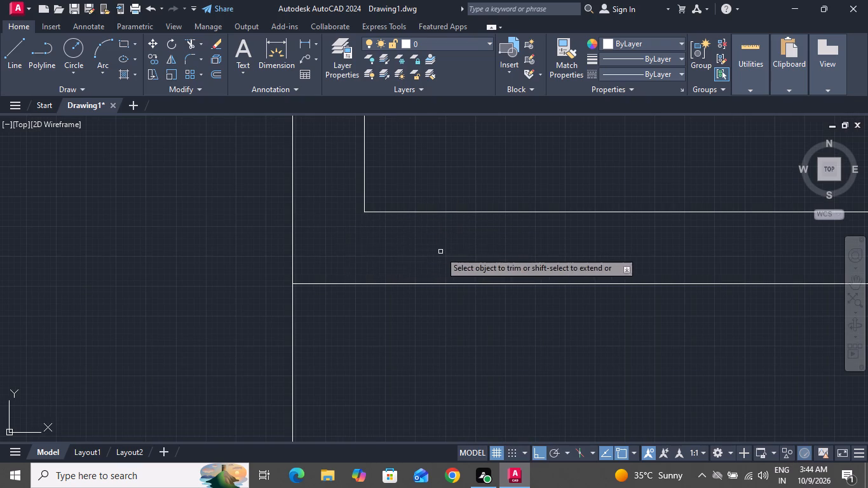
Trim the overlapping inner lines at the corner where the horizontal 9" wall meets the right outer wall.
scroll(397, 243, down, 5)
scroll(525, 304, up, 4)
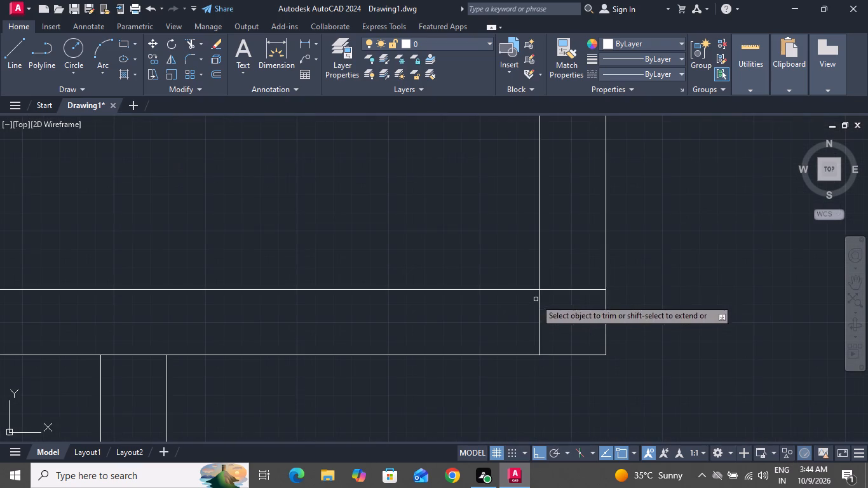
click(560, 266)
click(586, 329)
click(569, 322)
click(509, 323)
Trim the right wall's inner line between the two lines of the right-hand room's lower wall.
scroll(570, 330, down, 3)
scroll(545, 225, up, 3)
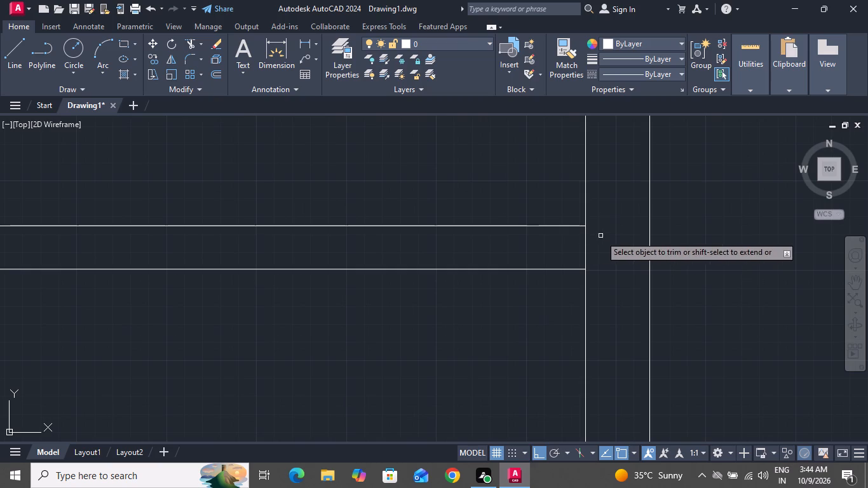
click(600, 236)
click(581, 247)
Trim the horizontal 9" wall's lower line between the two lines of the vertical 9" wall.
scroll(626, 267, up, 1)
scroll(626, 268, down, 3)
scroll(625, 269, up, 1)
scroll(624, 273, down, 3)
scroll(623, 278, up, 1)
scroll(520, 374, down, 1)
scroll(520, 374, up, 4)
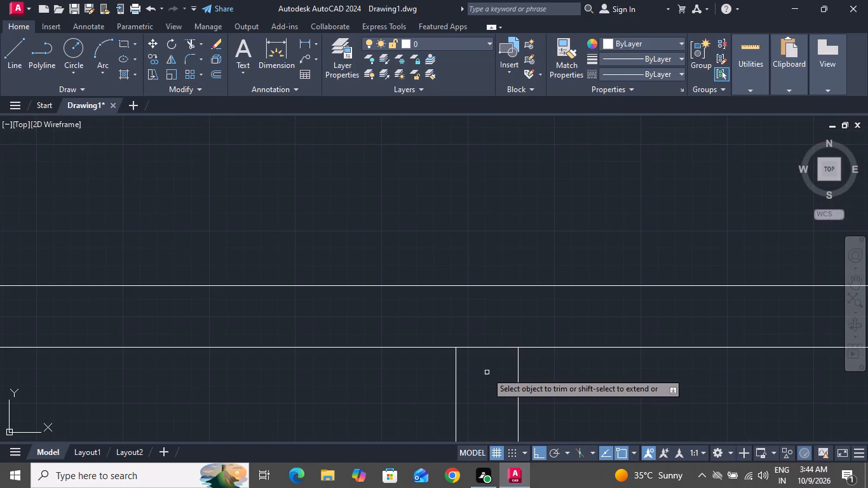
click(487, 372)
click(494, 315)
Trim the leftover vertical line running through the large lower room from the horizontal 9" wall down to the bottom wall.
scroll(532, 308, up, 1)
scroll(532, 311, down, 3)
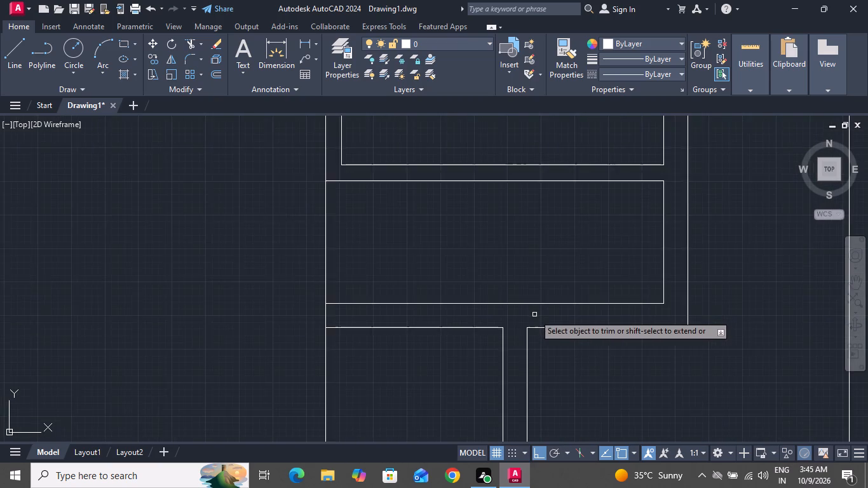
scroll(536, 315, down, 3)
click(491, 341)
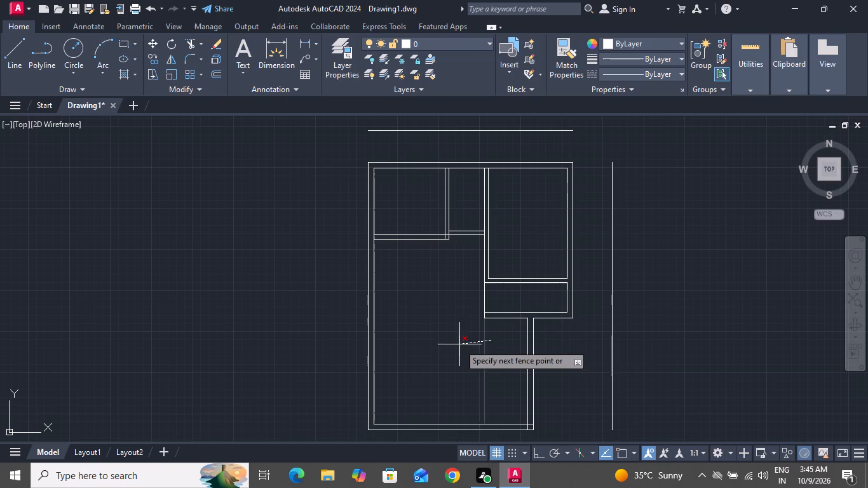
click(459, 344)
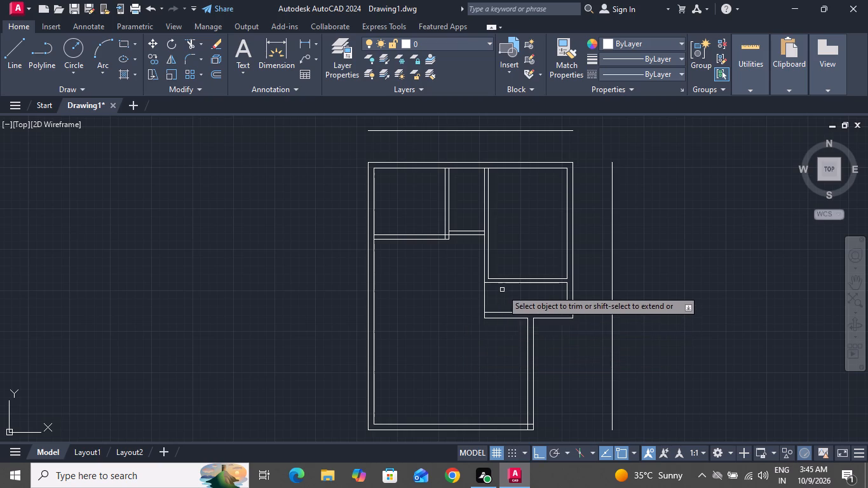
Trim the vertical line between the right-hand room's lower wall and the horizontal 9" wall to open the passage.
scroll(502, 290, up, 2)
click(480, 299)
click(407, 306)
Trim the overlapping inner wall lines at the lower-right corner of the upper-left room.
scroll(479, 295, down, 1)
scroll(479, 297, up, 1)
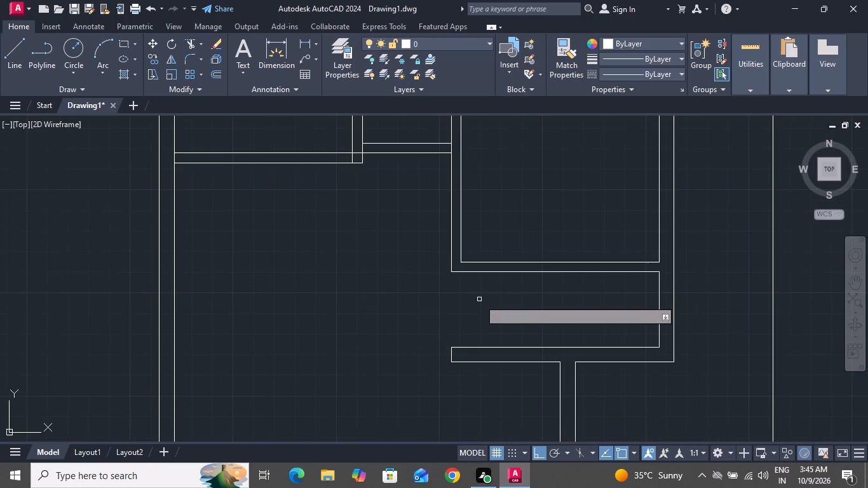
scroll(502, 311, down, 1)
scroll(409, 193, up, 2)
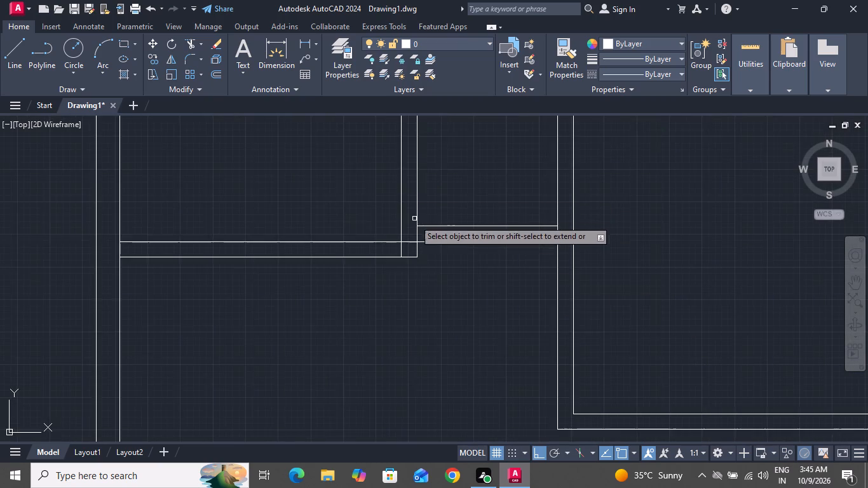
scroll(414, 221, up, 2)
click(406, 245)
double_click(403, 283)
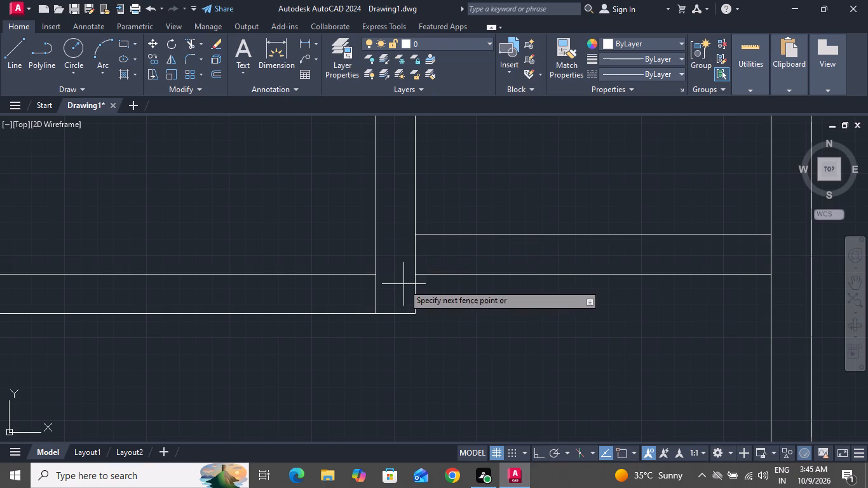
click(367, 285)
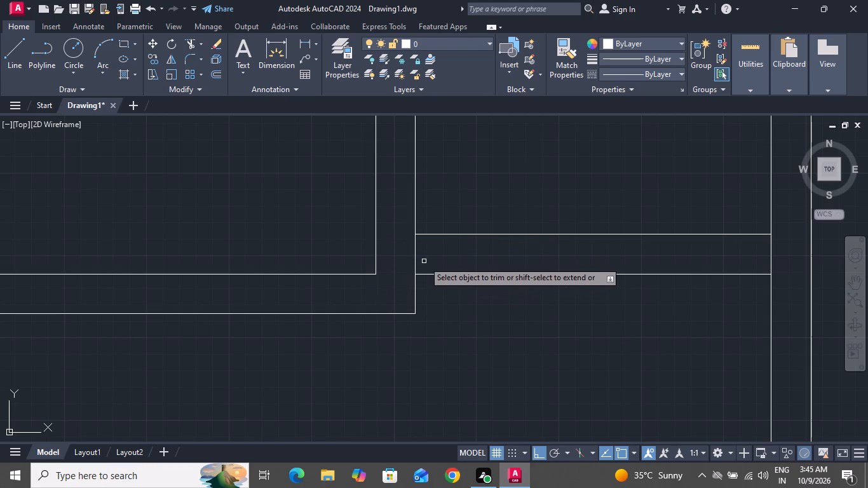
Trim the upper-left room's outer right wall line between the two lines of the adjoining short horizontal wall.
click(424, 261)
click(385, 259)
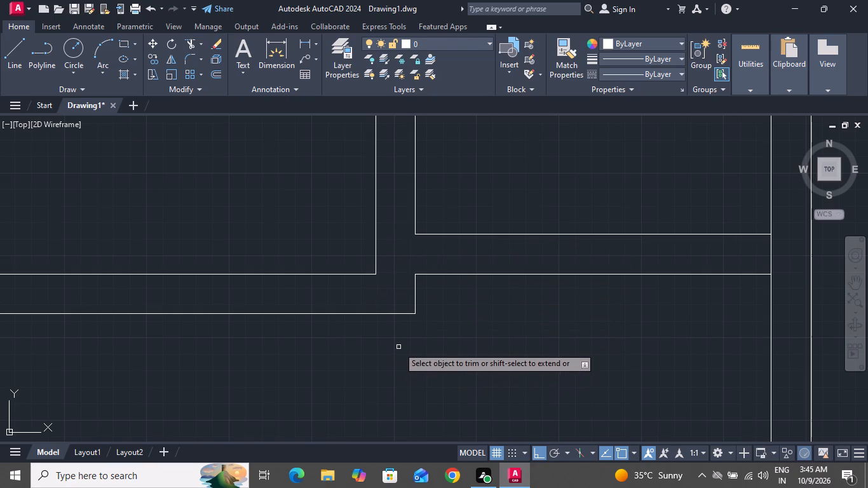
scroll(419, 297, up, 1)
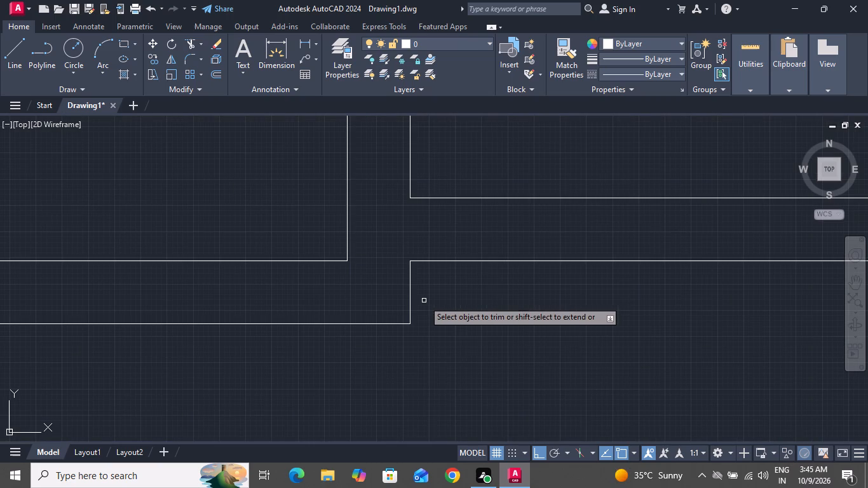
Extend the upper-left room's outer right wall line down across the short horizontal wall to its lower segment.
key(Escape)
key(e)
key(x)
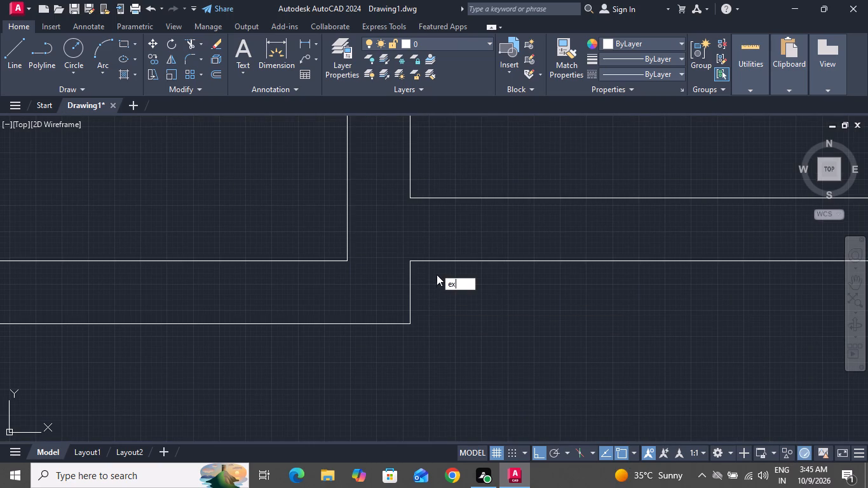
key(space)
key(space)
click(411, 180)
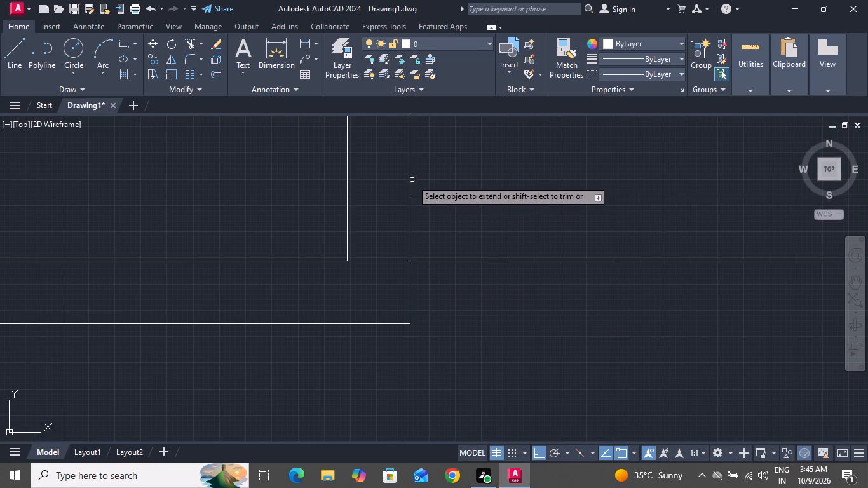
right_click(476, 289)
click(490, 314)
Trim the left outer wall's inner line between the two lines of the upper-left room's lower wall.
scroll(491, 322, down, 2)
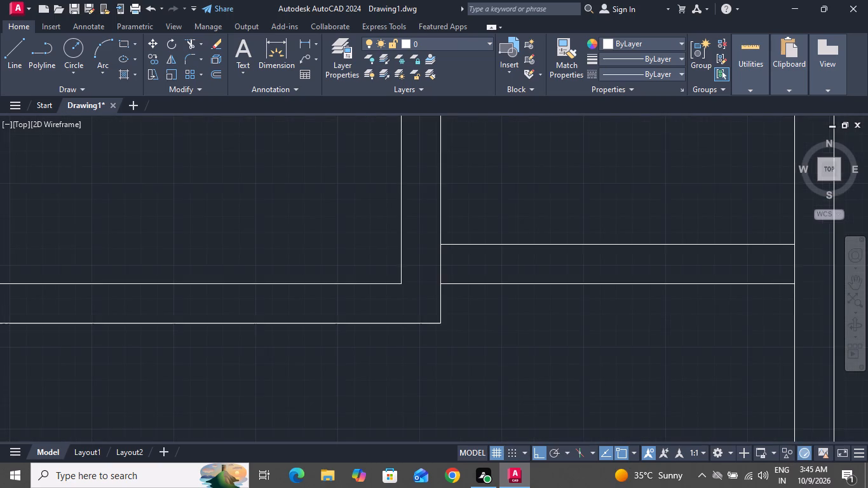
scroll(491, 322, up, 1)
scroll(491, 323, down, 1)
scroll(491, 323, up, 1)
scroll(491, 325, down, 2)
text(tr)
key(space)
key(space)
scroll(489, 333, down, 1)
scroll(489, 334, up, 1)
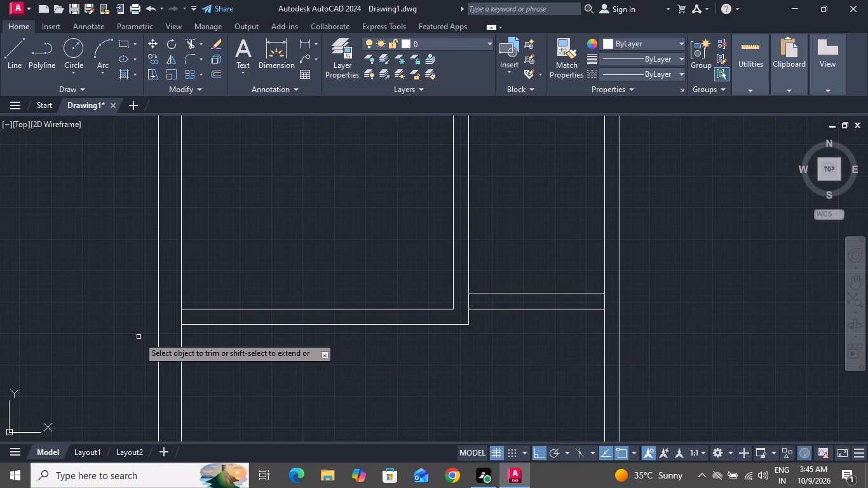
scroll(172, 317, down, 1)
scroll(172, 317, up, 5)
click(174, 317)
click(234, 320)
Trim the top wall's inner line between the two lines of the upper-left room's right wall.
scroll(276, 322, down, 1)
scroll(276, 322, up, 1)
scroll(281, 323, down, 3)
scroll(284, 326, up, 1)
scroll(284, 327, down, 1)
scroll(285, 330, up, 1)
scroll(290, 333, down, 3)
scroll(295, 348, up, 1)
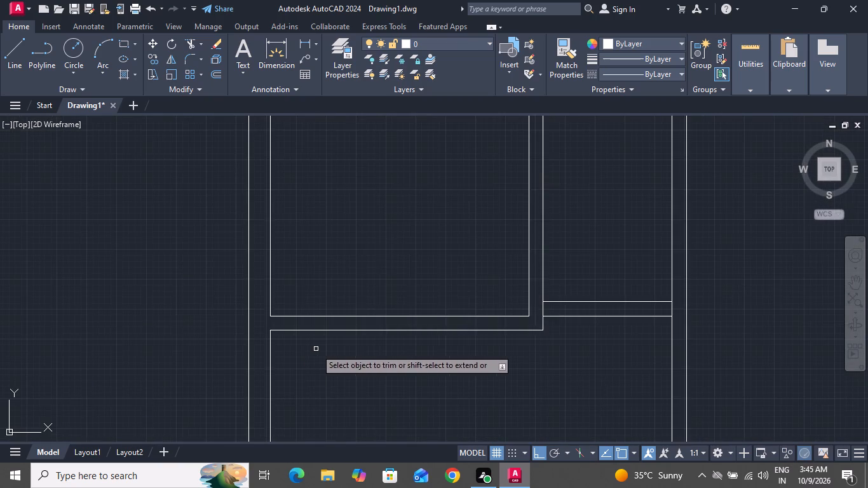
scroll(371, 301, down, 2)
scroll(428, 203, up, 2)
scroll(449, 216, down, 1)
scroll(438, 220, up, 2)
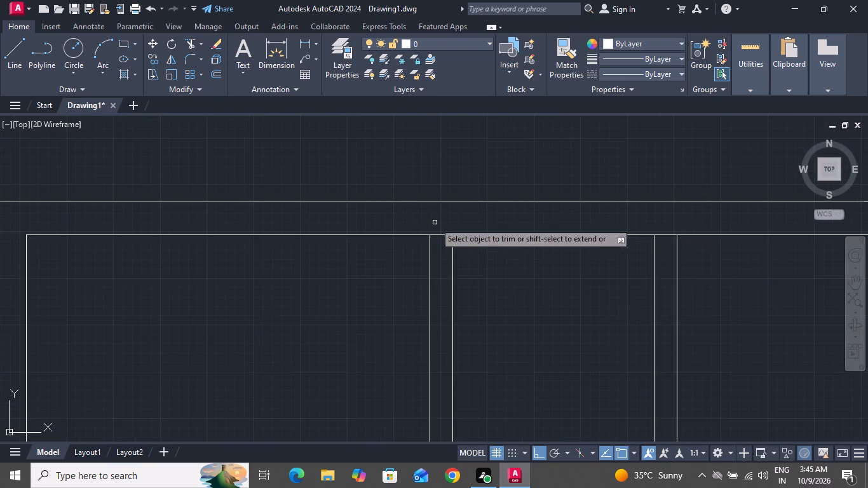
scroll(428, 231, up, 3)
scroll(430, 230, down, 1)
click(443, 226)
click(451, 306)
Trim the top wall's inner line between the two lines of the right-hand room's left wall.
scroll(449, 292, up, 1)
scroll(449, 292, down, 1)
scroll(448, 292, up, 1)
scroll(415, 285, down, 3)
scroll(644, 273, up, 3)
drag(619, 276, 617, 268)
click(611, 222)
Inspect the wall junctions across the plan for lines that still need trimming.
scroll(604, 221, down, 3)
scroll(570, 231, up, 1)
scroll(566, 233, down, 3)
scroll(548, 241, up, 1)
scroll(546, 241, down, 1)
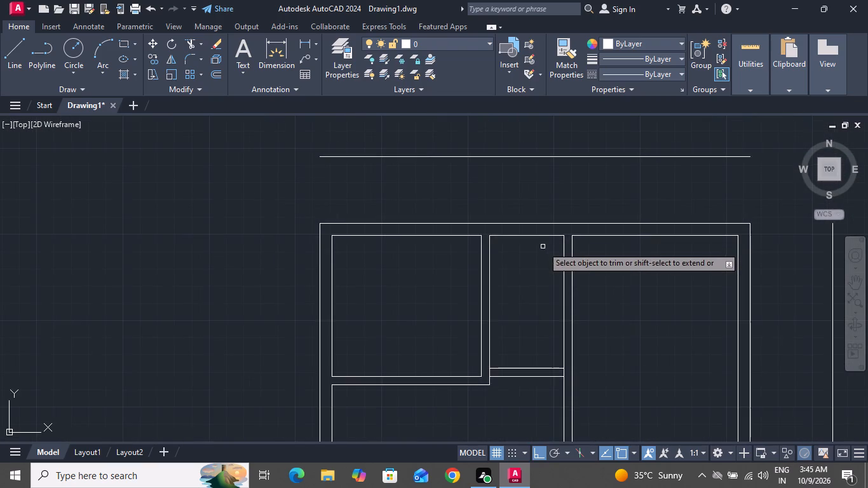
scroll(543, 247, down, 3)
scroll(571, 324, down, 1)
scroll(571, 324, up, 2)
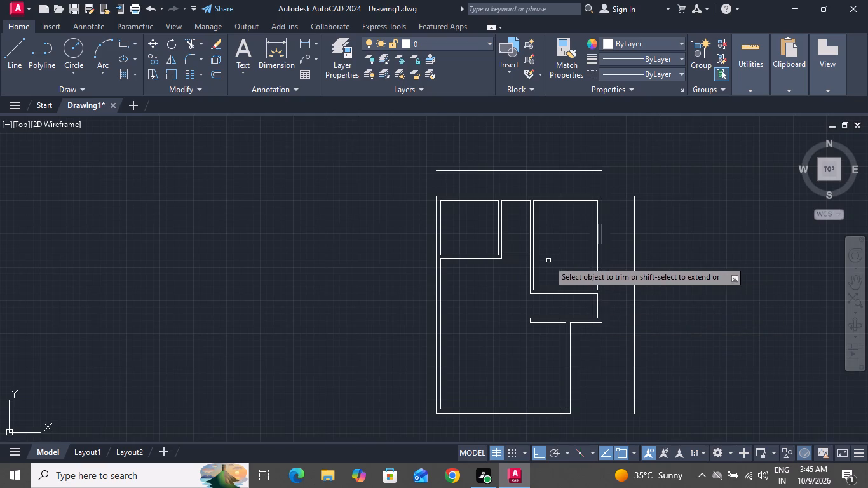
scroll(536, 258, up, 5)
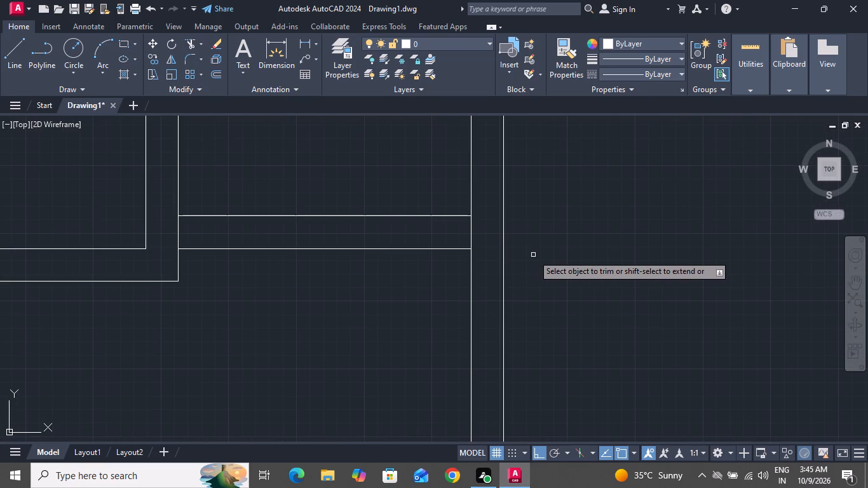
scroll(533, 255, down, 5)
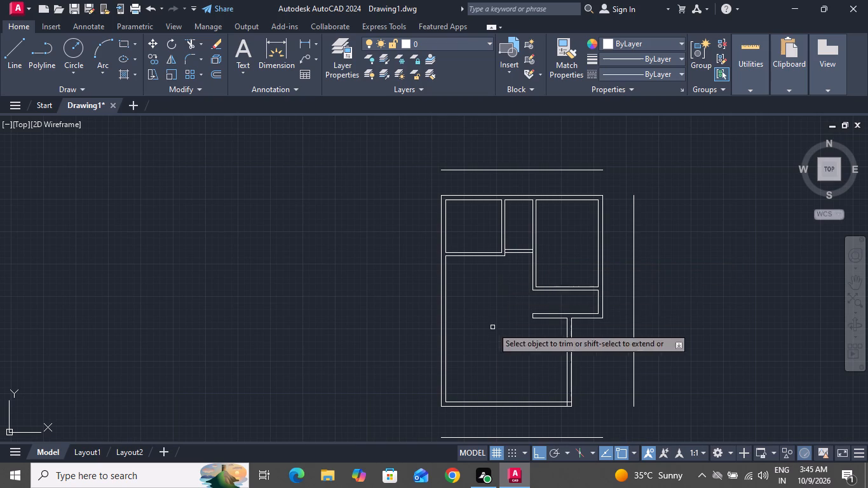
Trim the overlapping inner wall lines at the lower-right corner of the large lower room.
scroll(553, 403, up, 5)
click(592, 372)
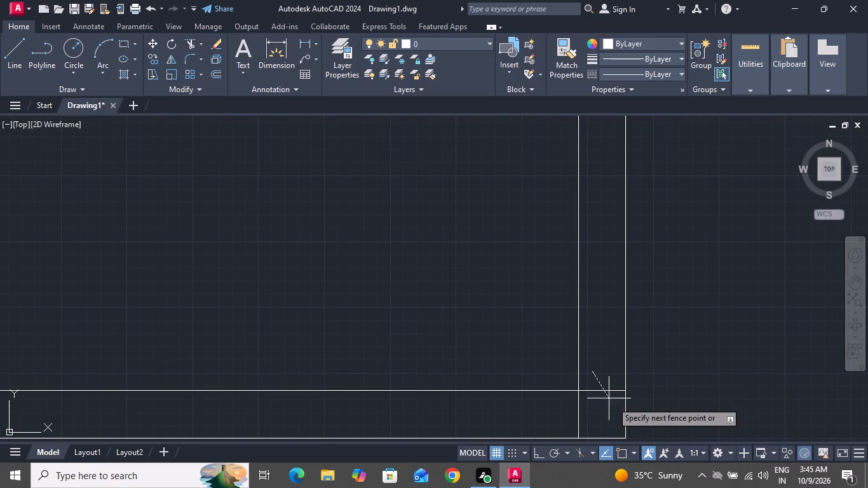
click(615, 407)
click(611, 408)
click(550, 416)
right_click(552, 412)
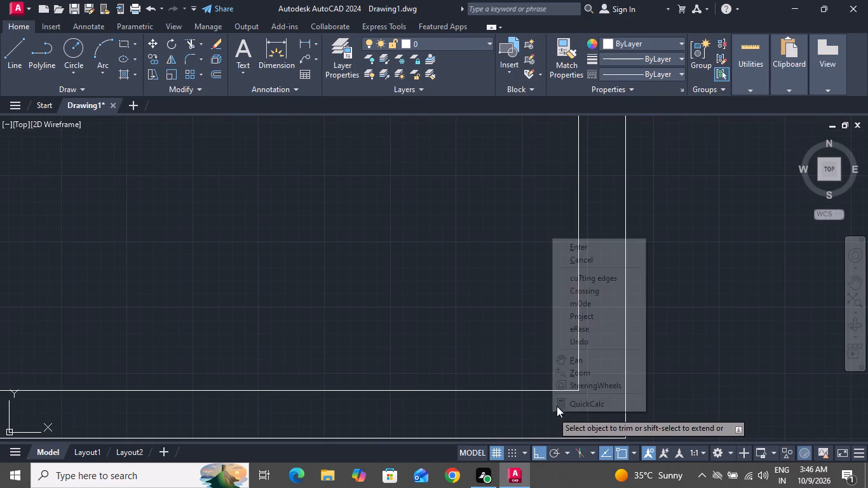
click(581, 254)
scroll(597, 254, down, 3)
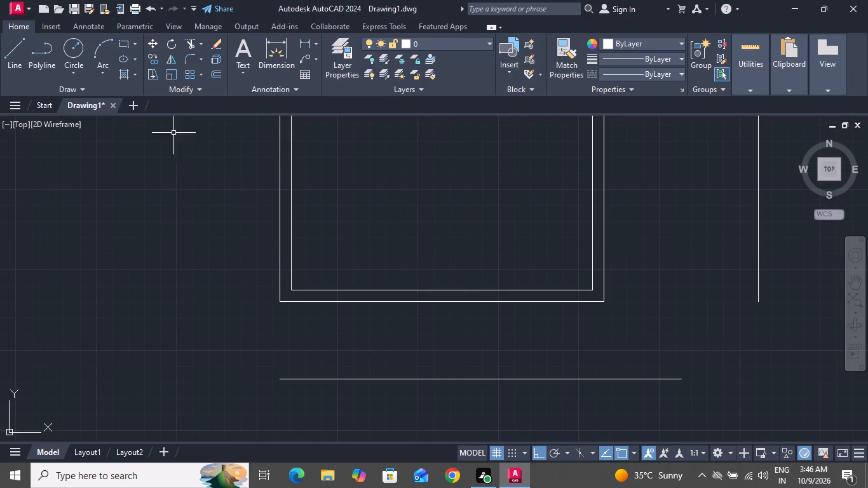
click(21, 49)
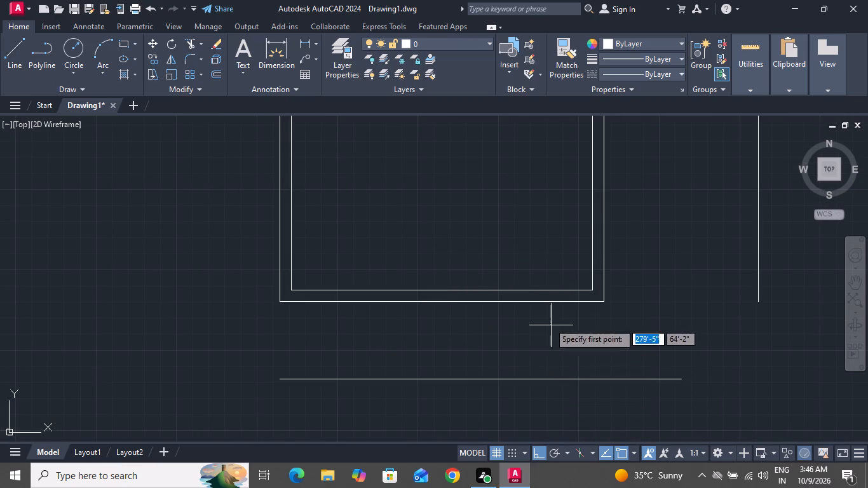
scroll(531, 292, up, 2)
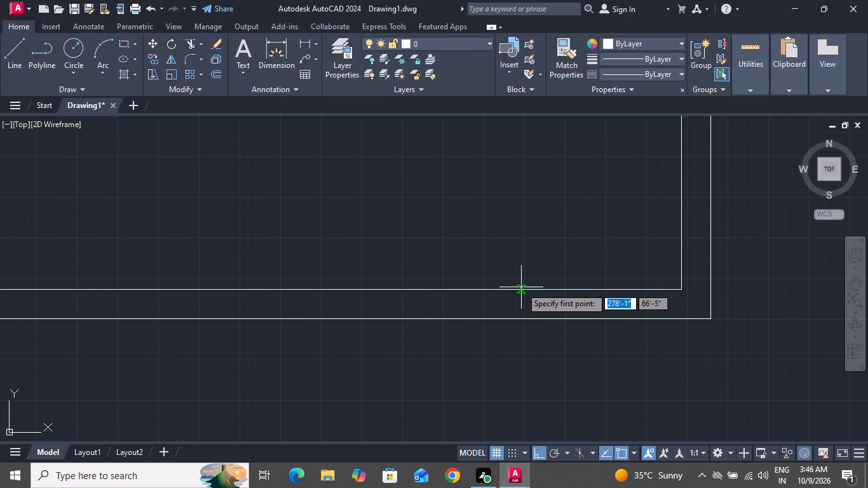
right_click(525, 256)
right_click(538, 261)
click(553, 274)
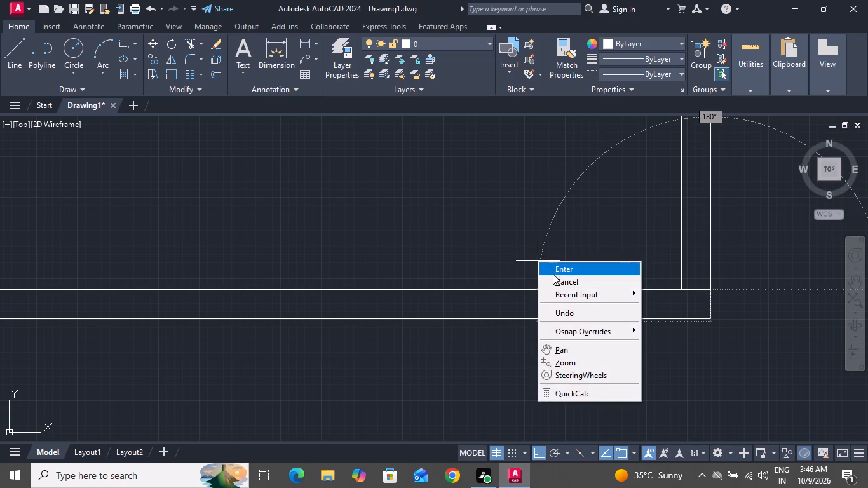
Insert two Door - Imperial blocks from the tool palettes, one on the bottom wall near its right corner and one inside the lower room.
key(t)
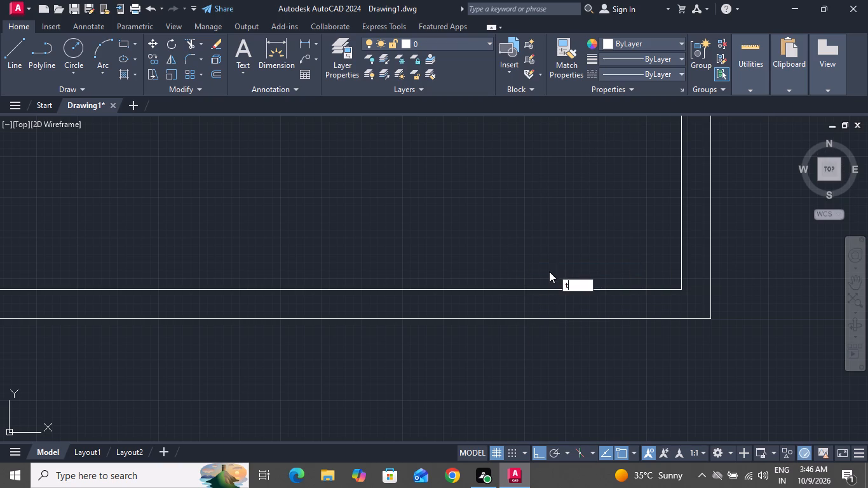
text(p)
key(space)
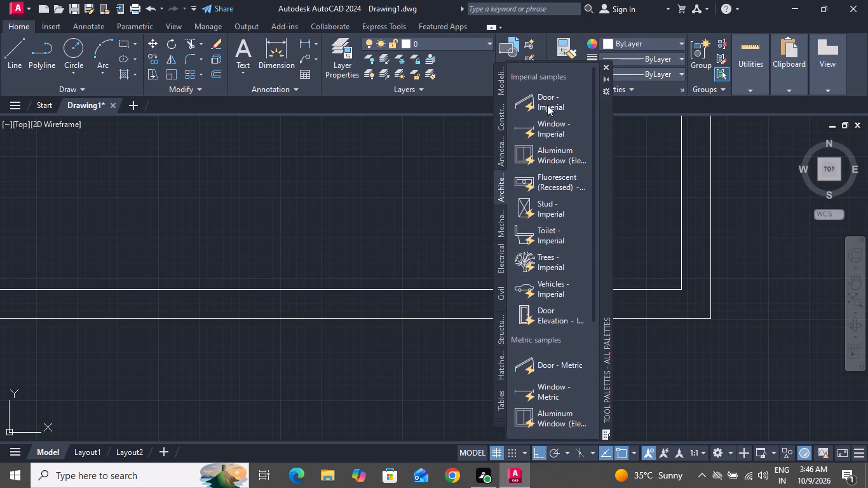
drag(545, 97, 360, 193)
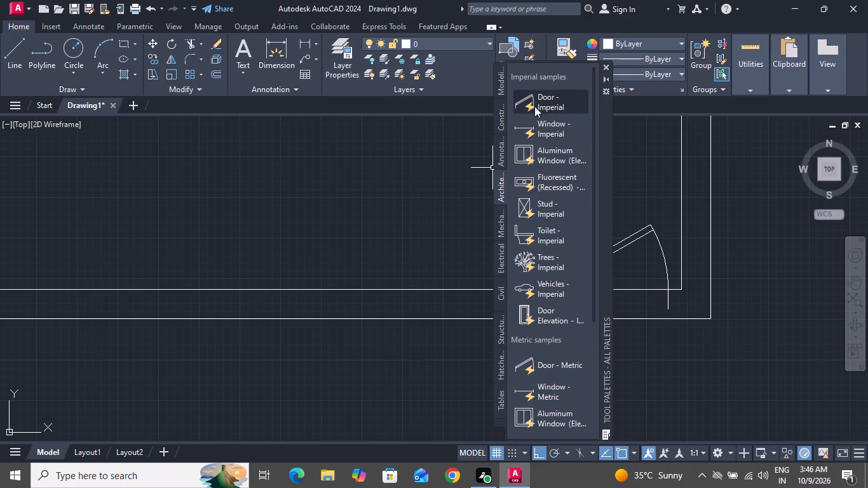
drag(534, 103, 307, 206)
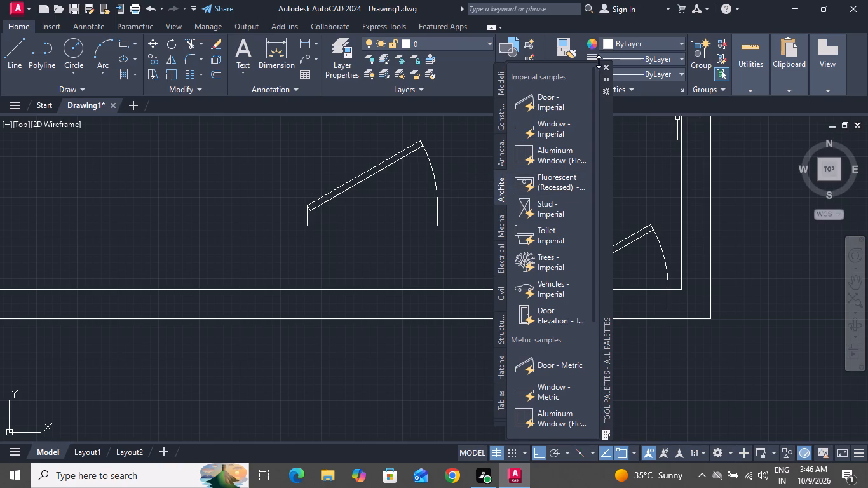
click(606, 70)
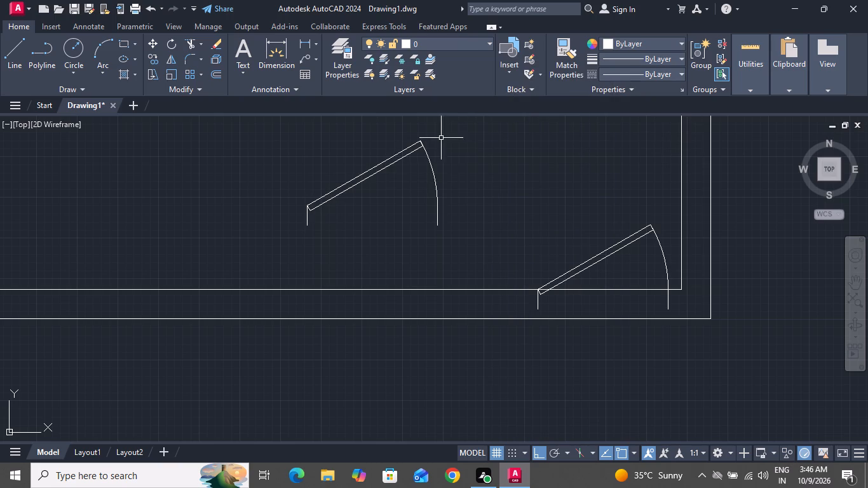
Set the door block inside the lower room to Open 90º.
drag(435, 139, 407, 166)
click(333, 183)
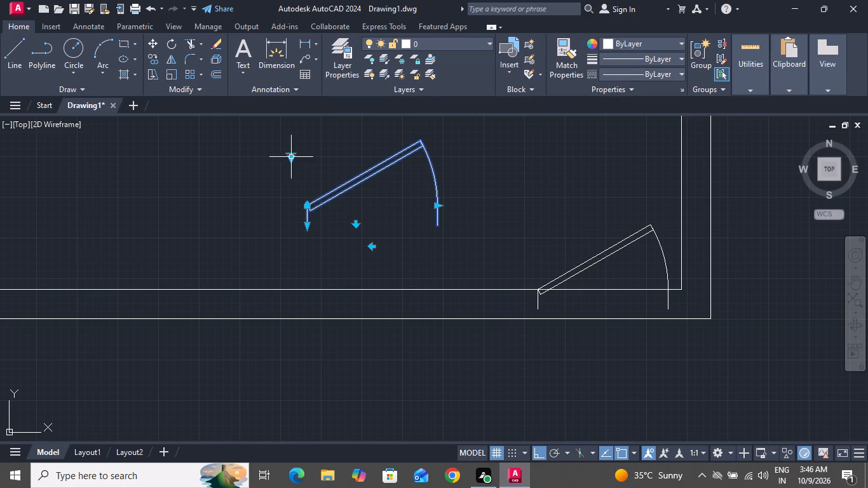
click(292, 152)
click(294, 160)
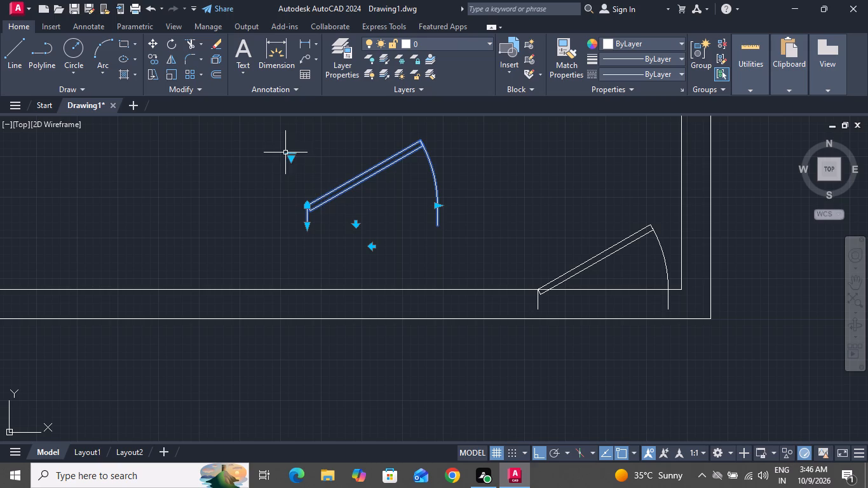
click(292, 159)
click(322, 207)
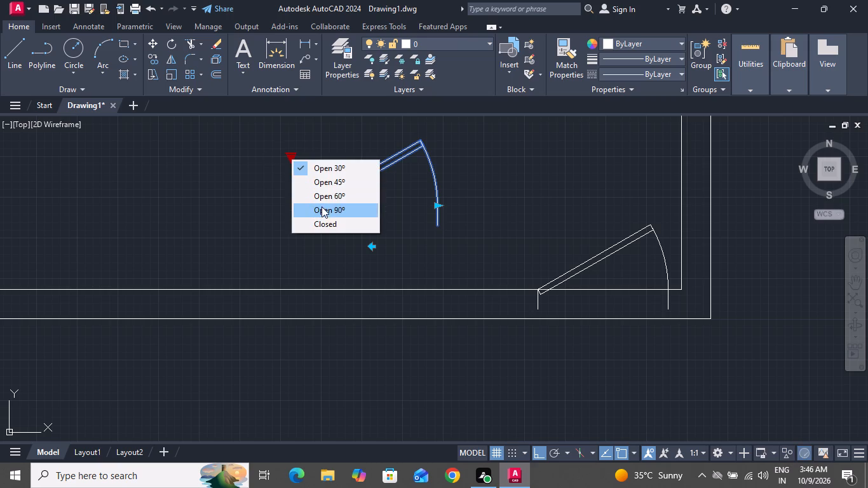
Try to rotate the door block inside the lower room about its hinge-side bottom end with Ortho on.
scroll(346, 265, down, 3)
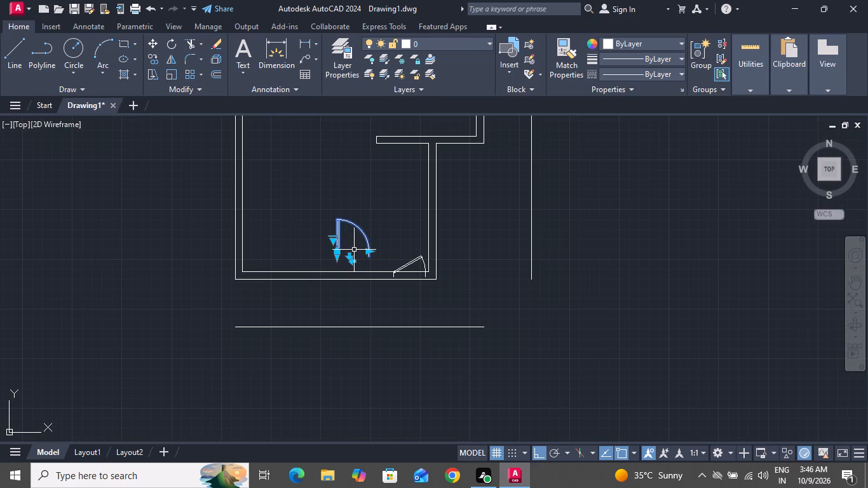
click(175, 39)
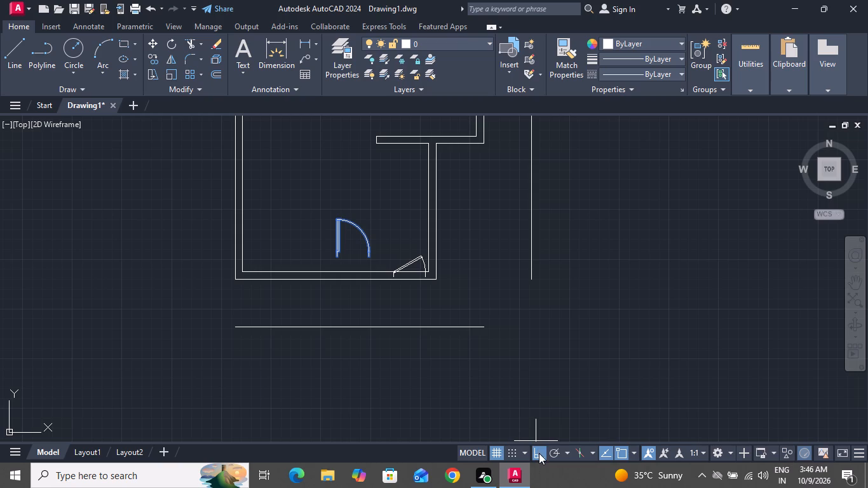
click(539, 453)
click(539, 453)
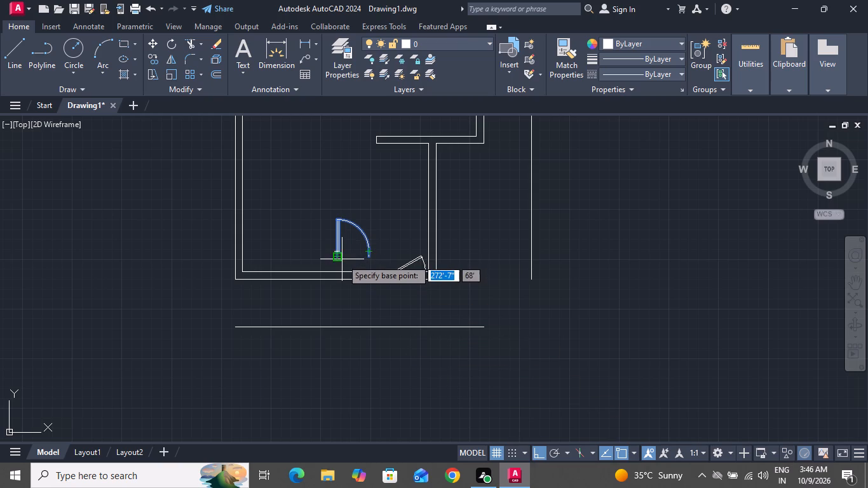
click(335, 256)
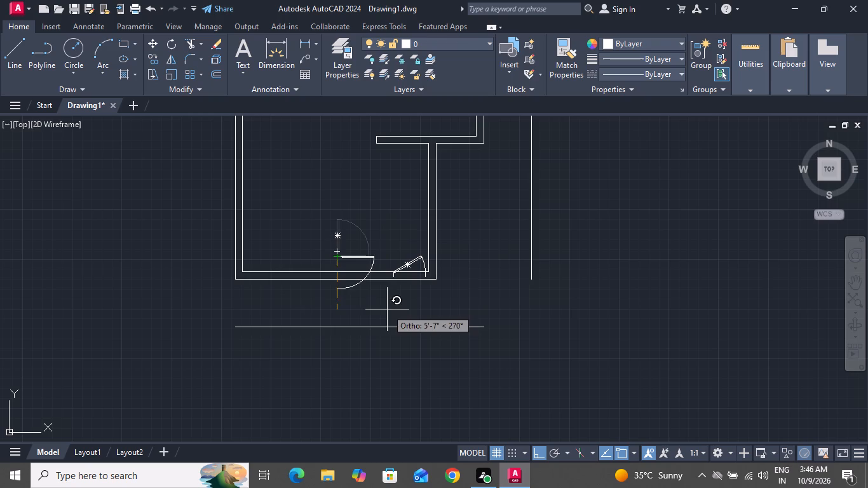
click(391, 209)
Scale the door block inside the lower room down very slightly about its hinge-side bottom end.
click(370, 202)
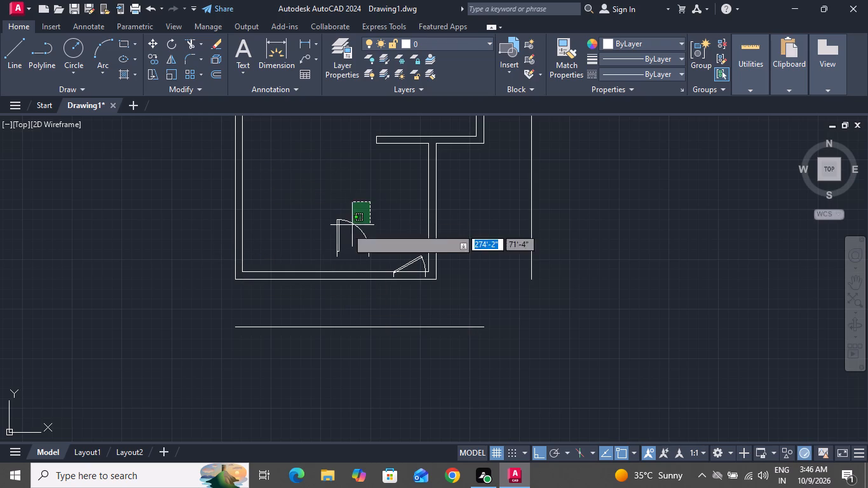
click(341, 233)
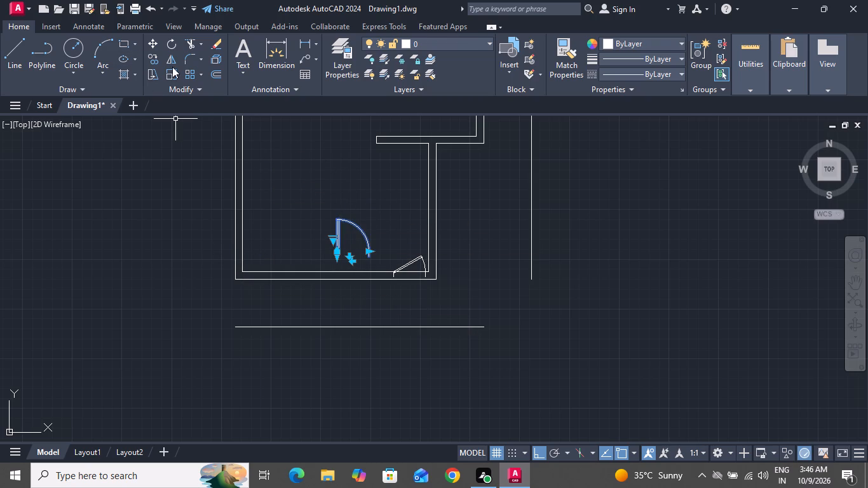
click(172, 67)
scroll(346, 255, up, 1)
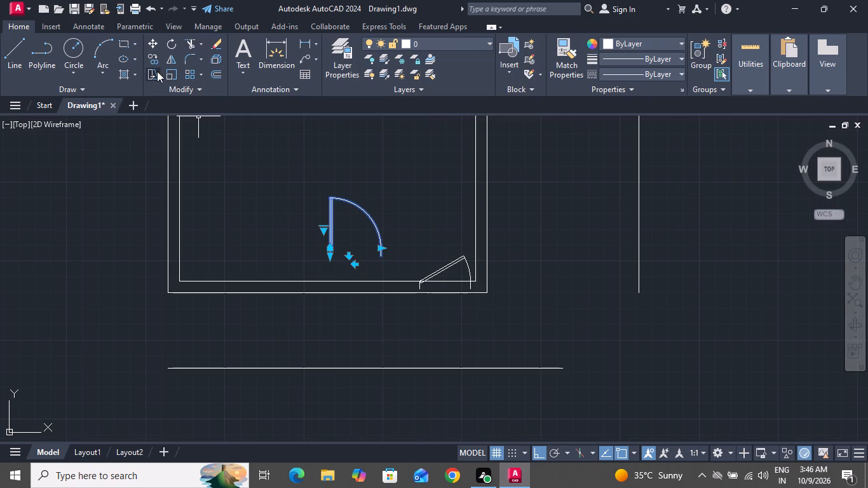
click(177, 74)
click(325, 254)
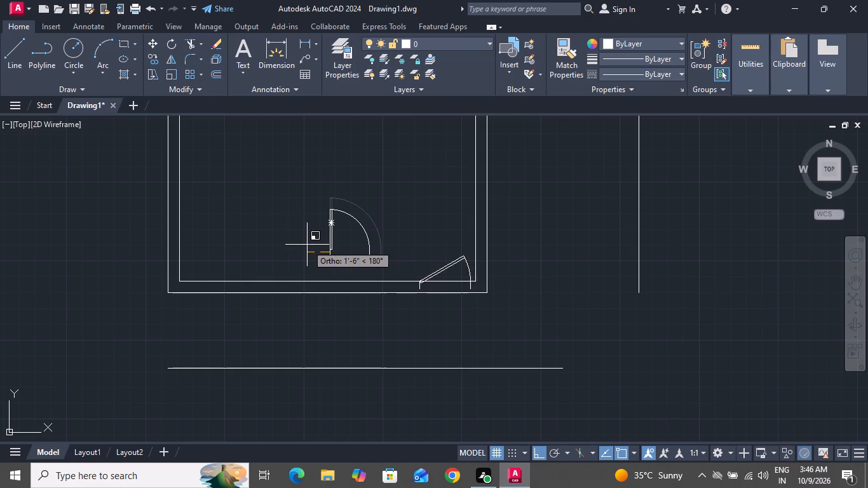
key(ctrl+z)
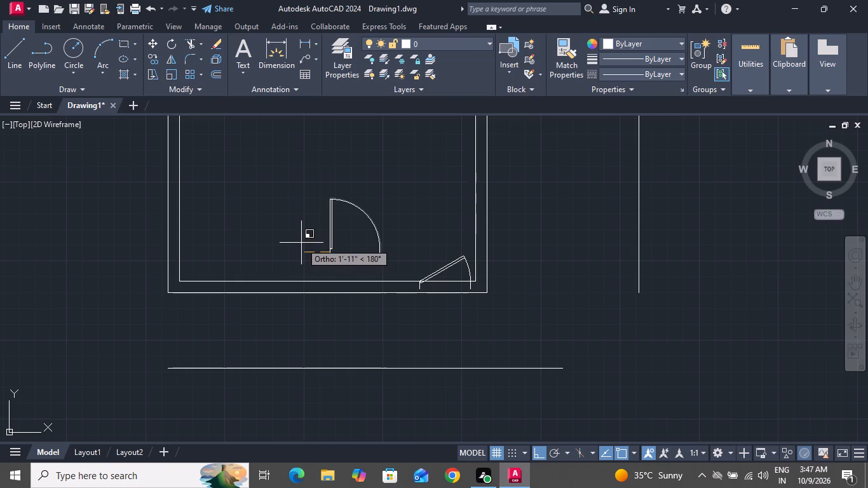
click(301, 243)
Mirror the door block inside the lower room about a vertical line through its hinge side, erasing the original.
drag(367, 191, 355, 199)
click(298, 220)
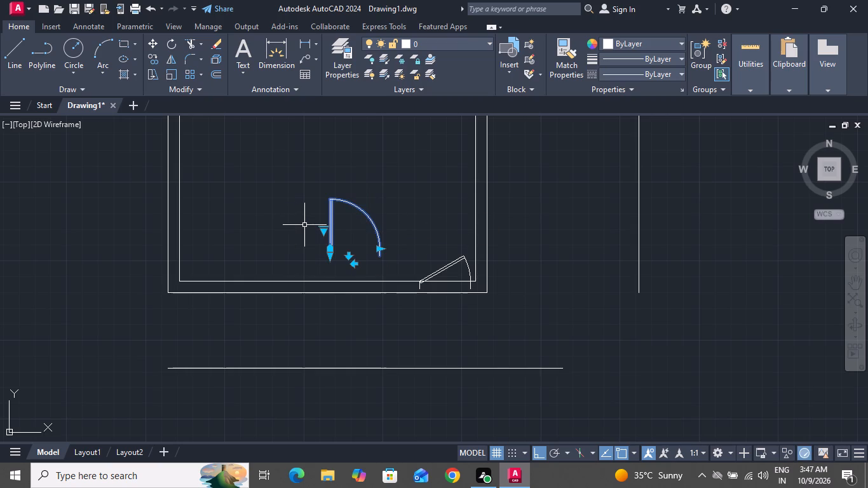
key(m)
text(i)
key(space)
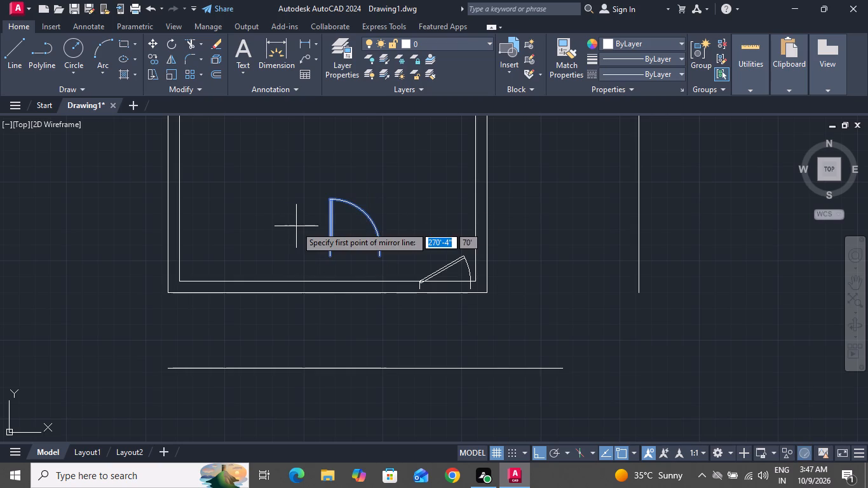
click(332, 259)
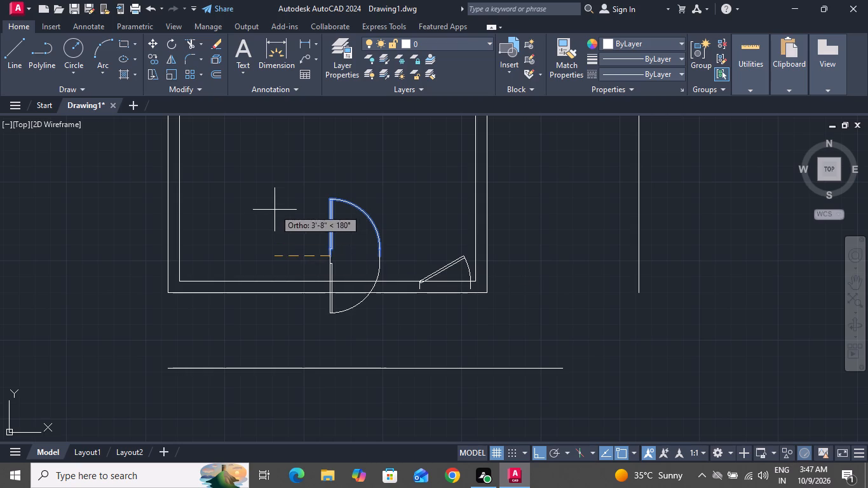
click(338, 184)
drag(367, 219, 338, 184)
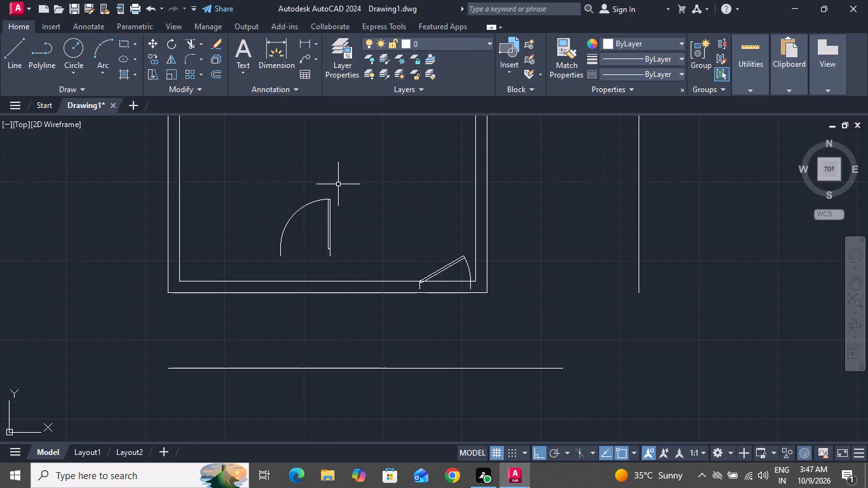
Delete the 30º door block on the bottom wall near its right corner.
click(452, 262)
key(Delete)
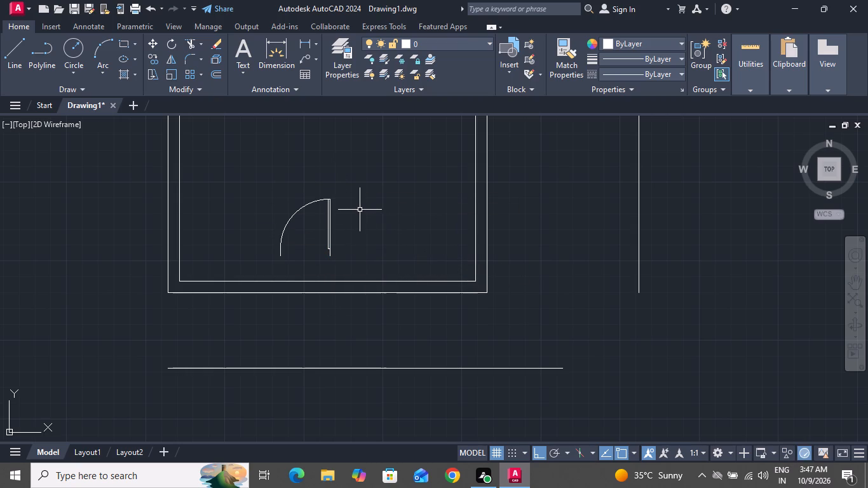
Move the mirrored door from its hinge-side bottom end onto the bottom wall's inner line, just left of the inner corner, with Ortho off.
click(357, 204)
click(254, 229)
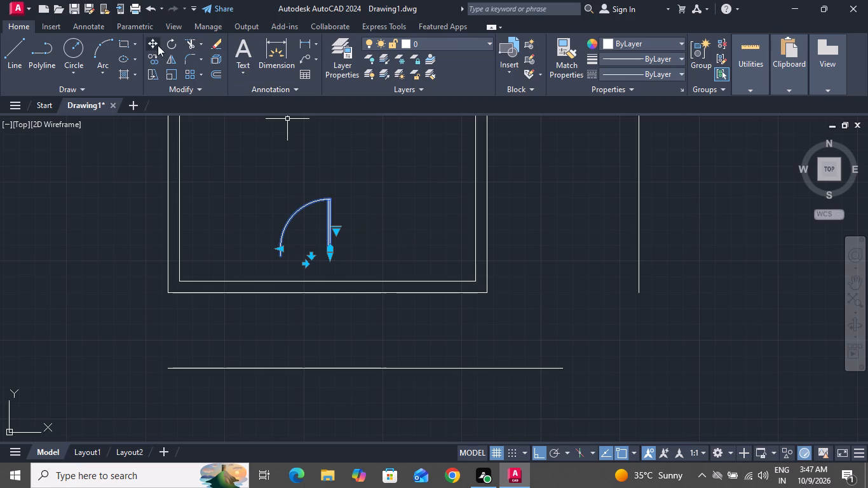
click(157, 45)
click(330, 259)
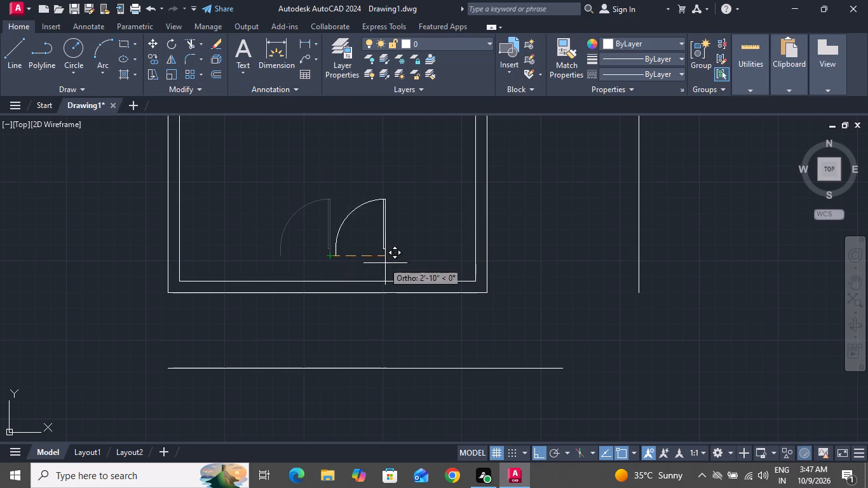
click(535, 451)
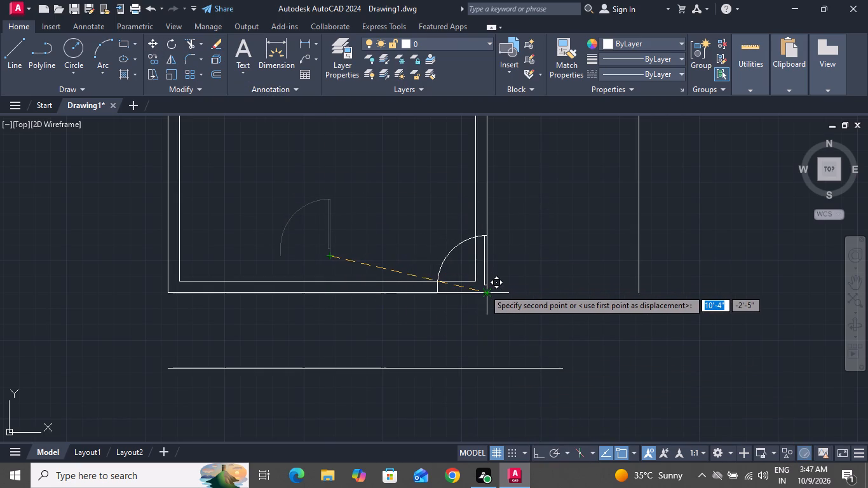
scroll(484, 289, up, 3)
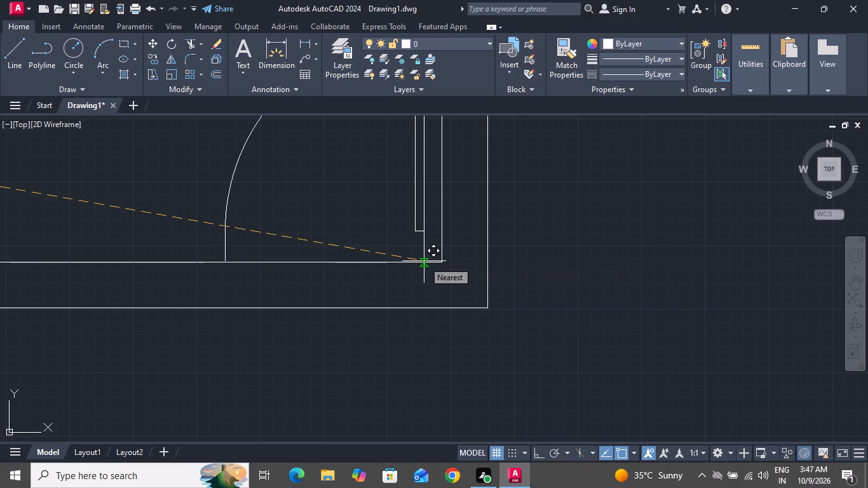
click(424, 262)
Draw a 9" jamb line across the bottom wall from the end of the door's swing arc.
scroll(329, 269, down, 3)
scroll(329, 269, up, 1)
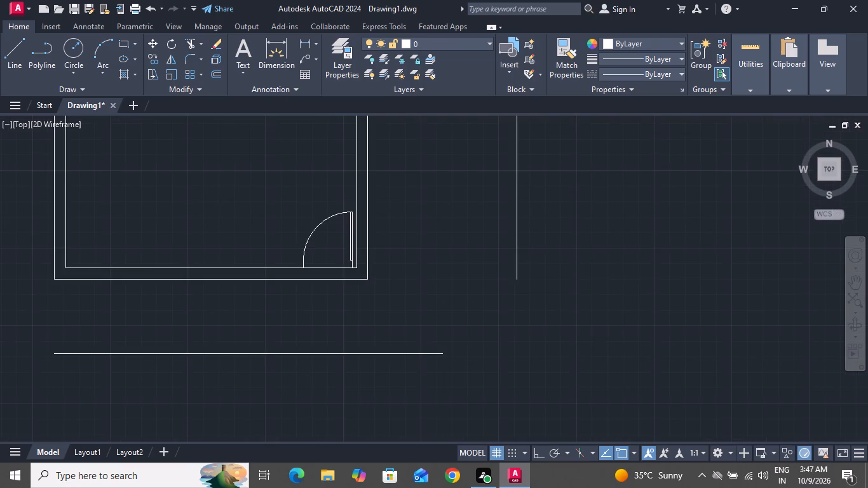
click(13, 56)
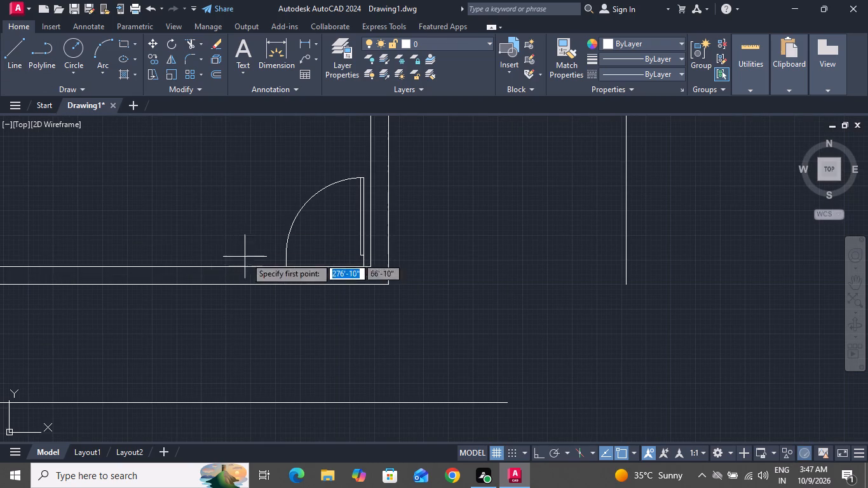
scroll(267, 276, up, 2)
click(308, 254)
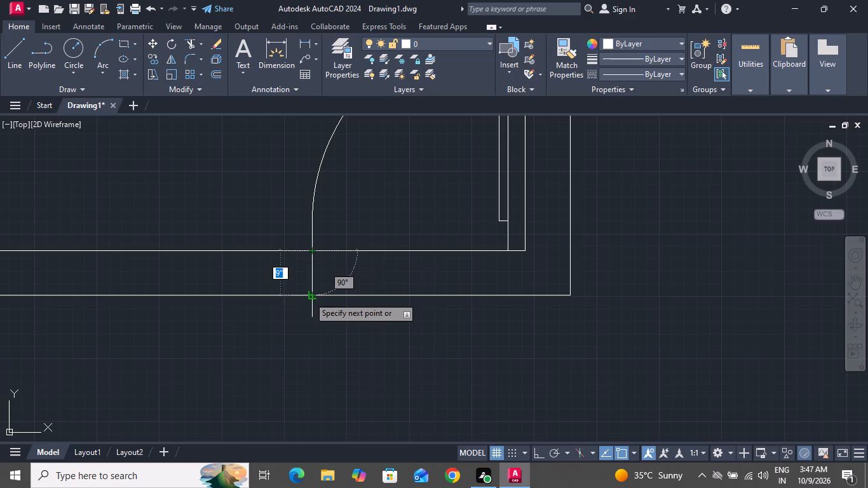
click(309, 297)
right_click(309, 297)
click(337, 320)
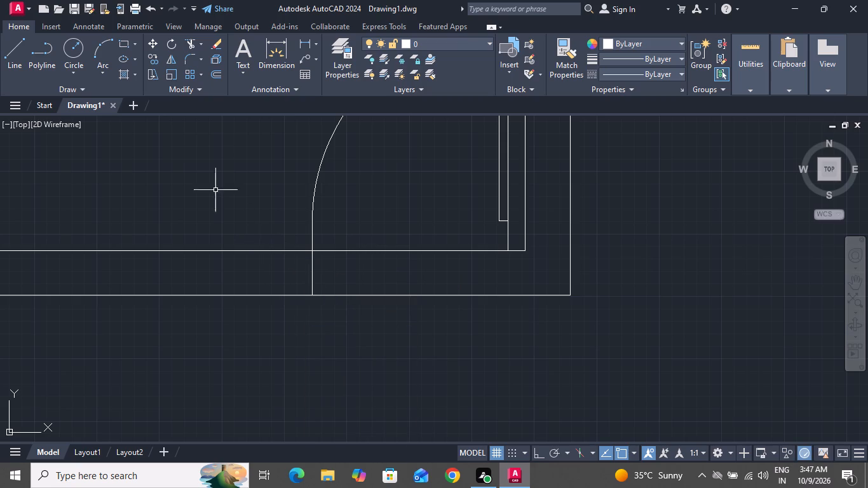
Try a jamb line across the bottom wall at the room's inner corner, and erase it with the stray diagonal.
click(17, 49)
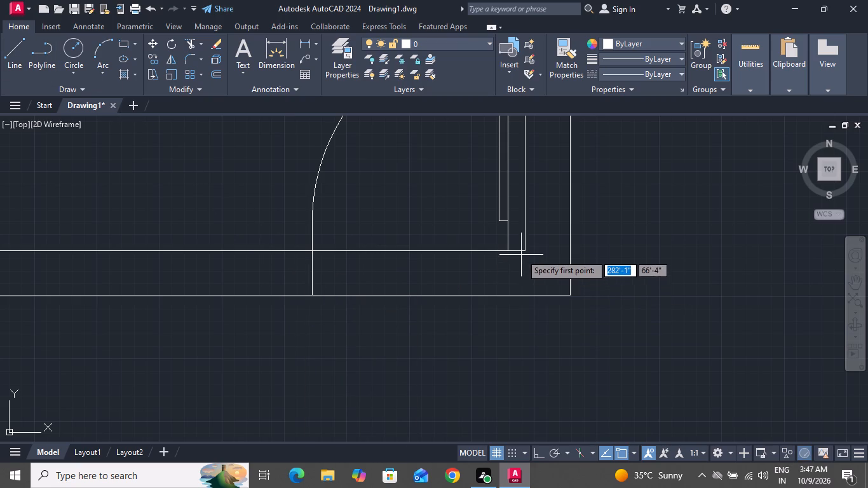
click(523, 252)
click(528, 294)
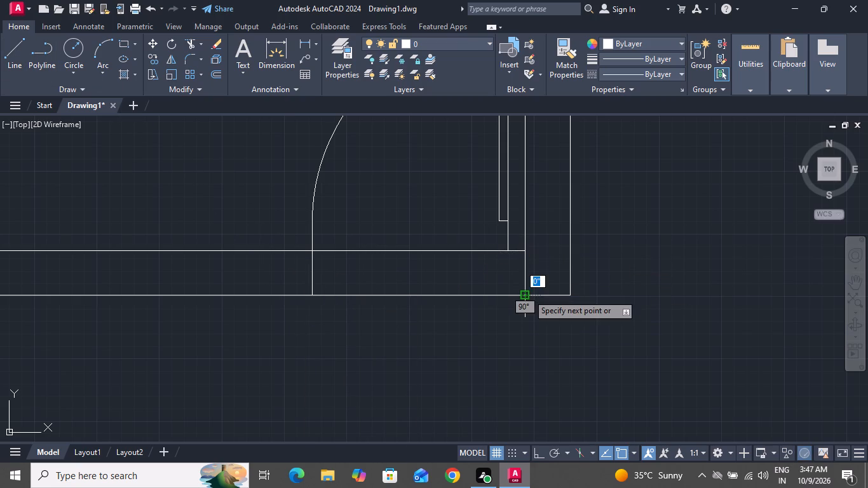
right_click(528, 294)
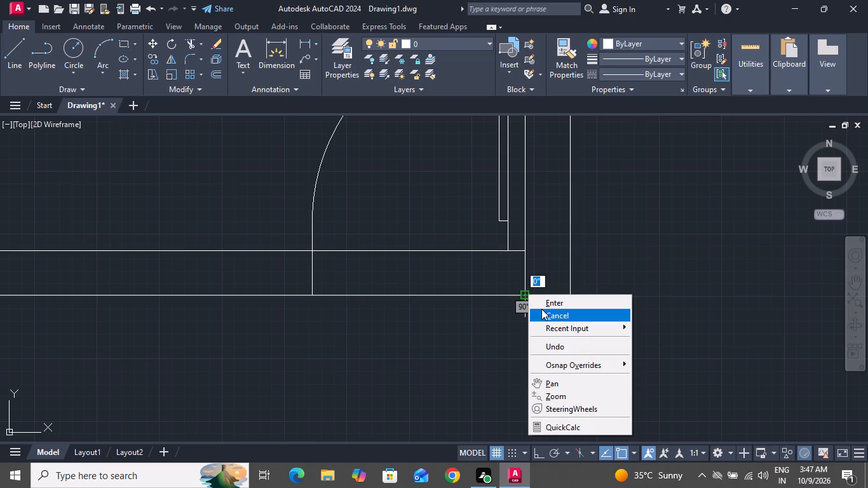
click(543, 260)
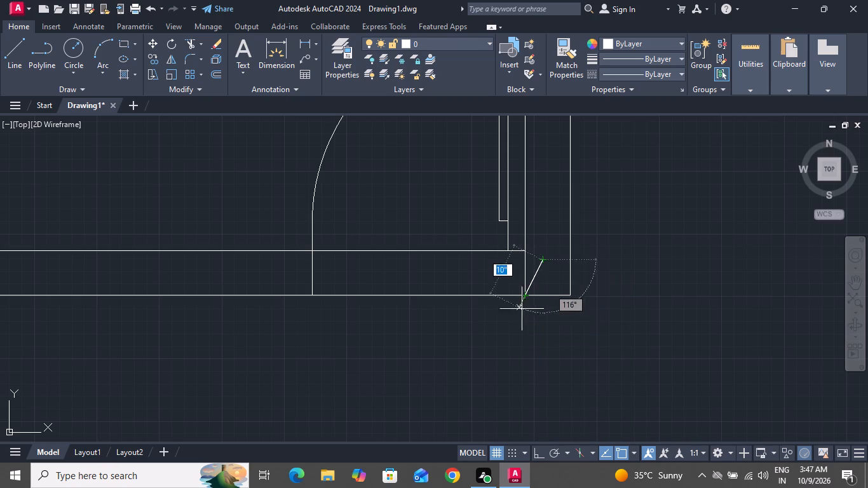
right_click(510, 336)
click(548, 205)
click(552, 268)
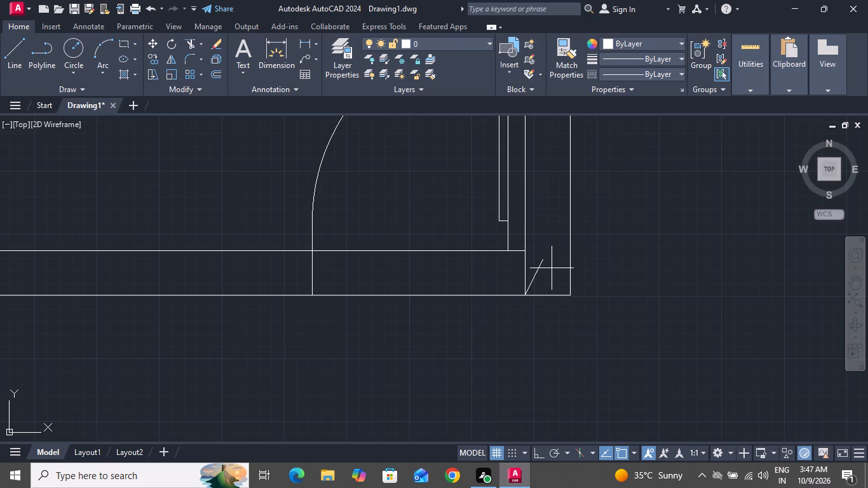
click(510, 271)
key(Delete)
Draw a 9" jamb line across the bottom wall from the door's hinge-side end.
click(18, 58)
scroll(574, 298, up, 1)
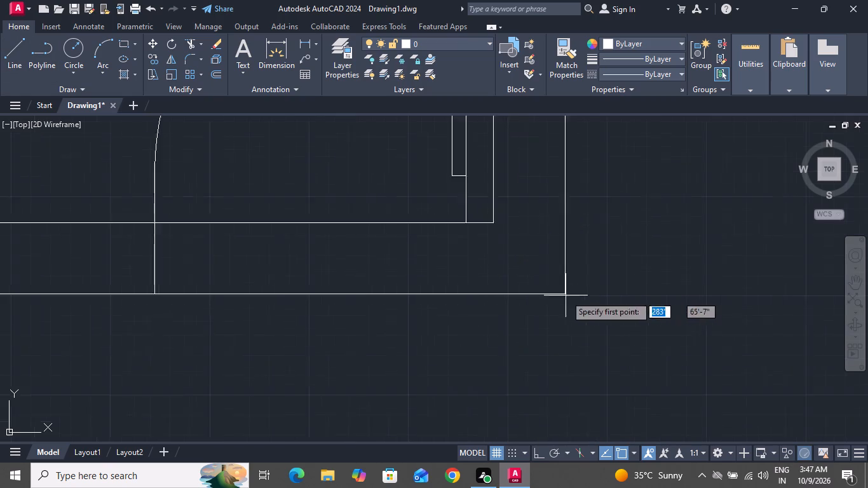
scroll(562, 294, up, 2)
scroll(426, 271, up, 1)
scroll(433, 279, down, 2)
scroll(390, 216, down, 2)
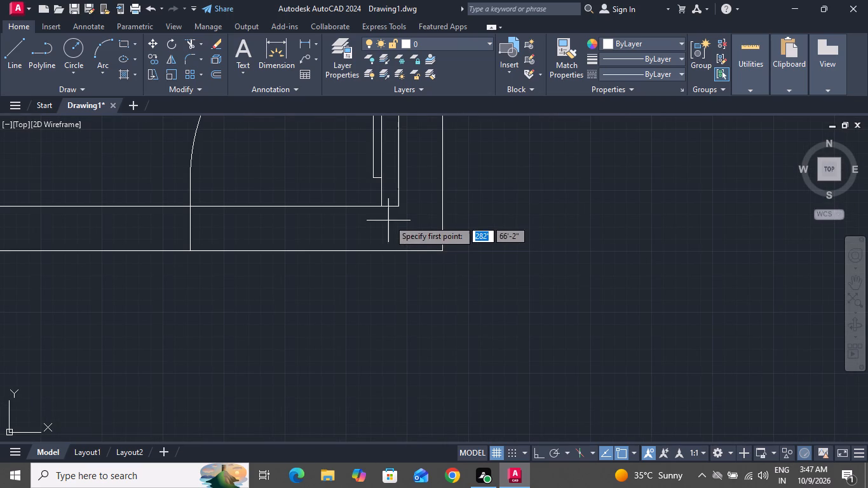
click(384, 208)
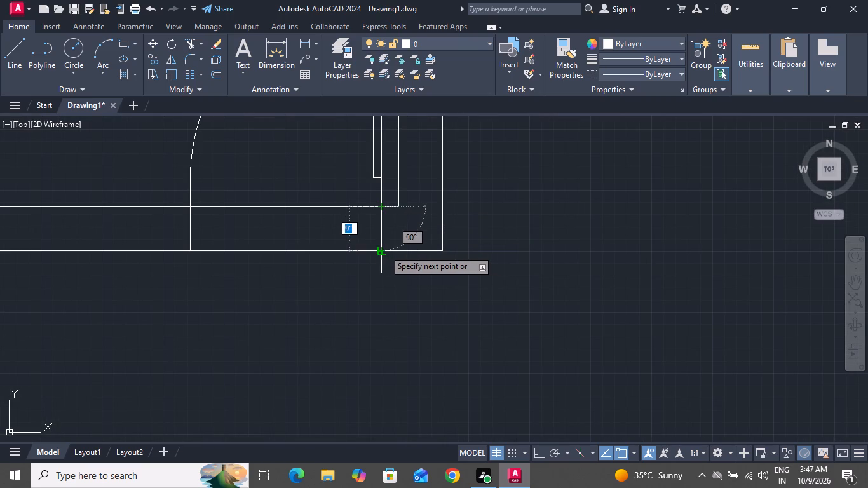
click(384, 250)
right_click(390, 249)
click(417, 269)
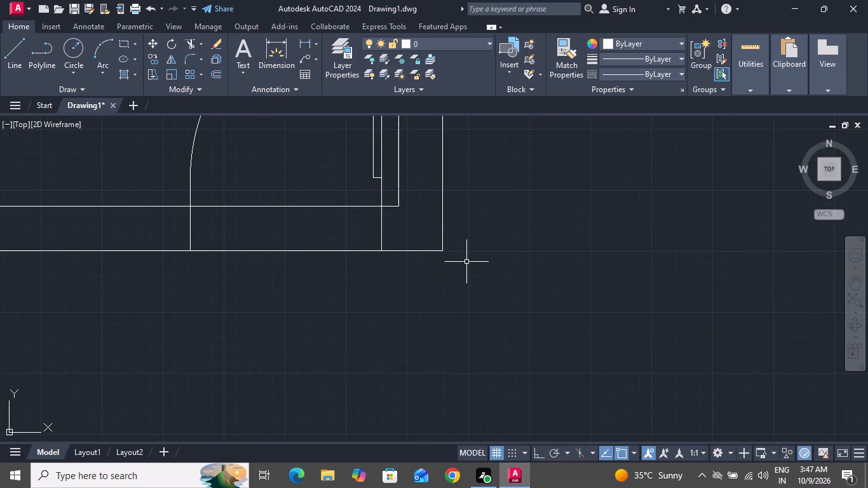
Trim both bottom wall lines between the two jamb lines to open the doorway.
key(t)
key(r)
key(space)
key(space)
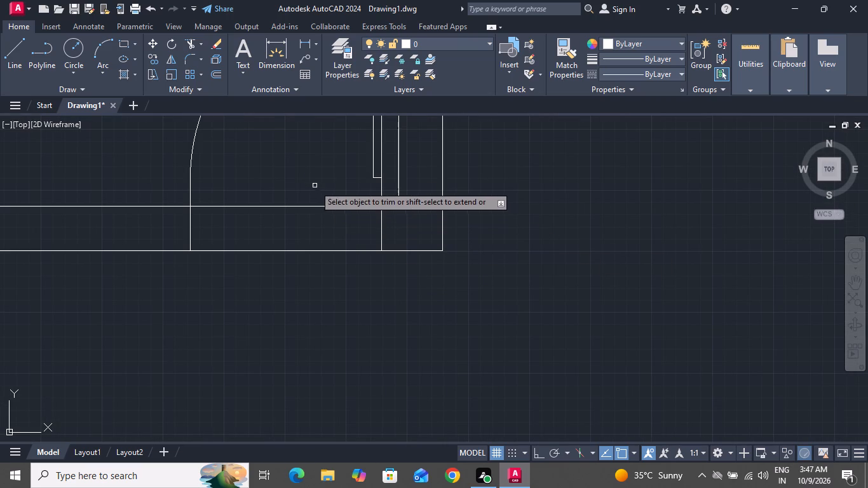
click(312, 179)
click(290, 266)
scroll(299, 266, down, 2)
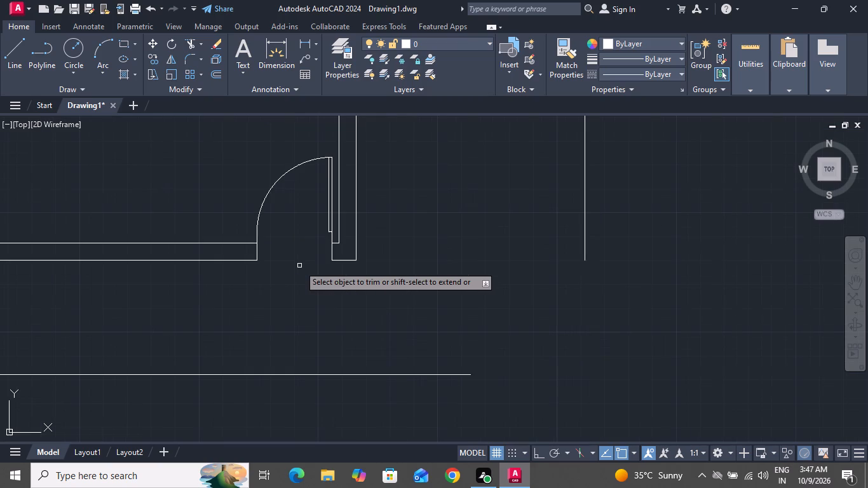
right_click(302, 265)
click(344, 292)
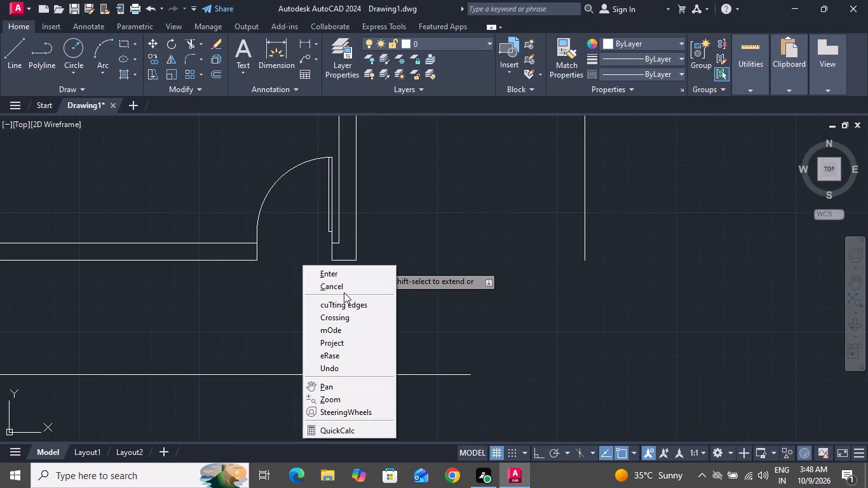
Draw a vertical line across the top outer wall at the midpoint of the upper-right room's inner wall line.
click(349, 286)
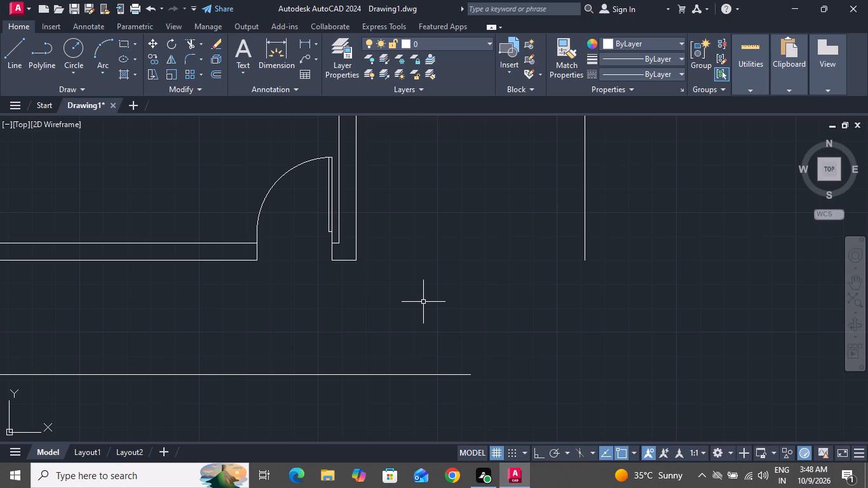
scroll(433, 329, down, 1)
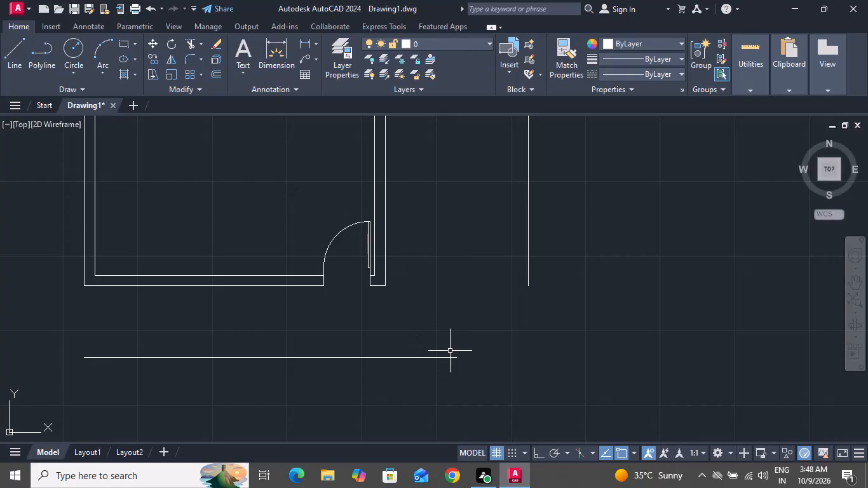
scroll(450, 351, up, 1)
scroll(446, 344, down, 2)
scroll(444, 287, down, 1)
scroll(448, 289, up, 1)
scroll(456, 288, down, 1)
scroll(458, 288, up, 1)
scroll(458, 288, down, 1)
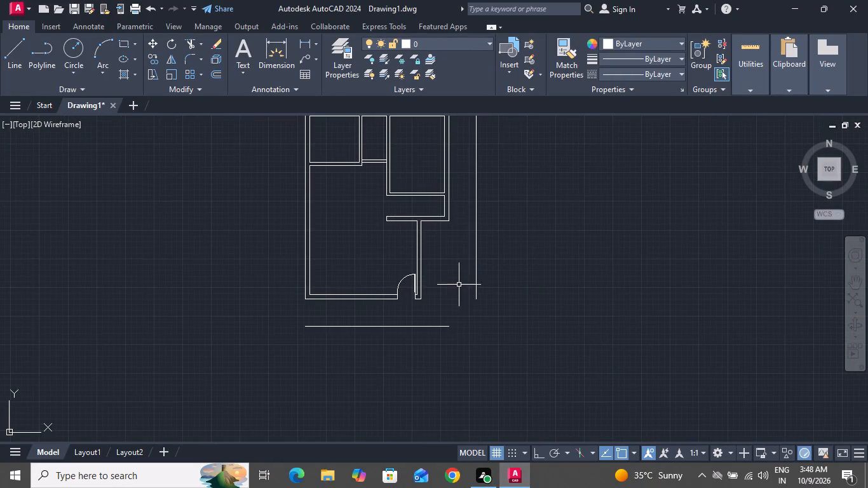
scroll(459, 278, down, 1)
scroll(459, 278, up, 2)
scroll(461, 273, down, 1)
scroll(461, 273, up, 1)
scroll(461, 276, down, 1)
scroll(490, 410, down, 2)
scroll(490, 410, up, 1)
scroll(489, 408, down, 1)
scroll(465, 297, up, 1)
scroll(465, 297, down, 1)
scroll(437, 304, up, 2)
scroll(495, 297, up, 1)
scroll(496, 297, down, 1)
scroll(496, 296, up, 1)
scroll(496, 295, down, 1)
scroll(487, 294, up, 3)
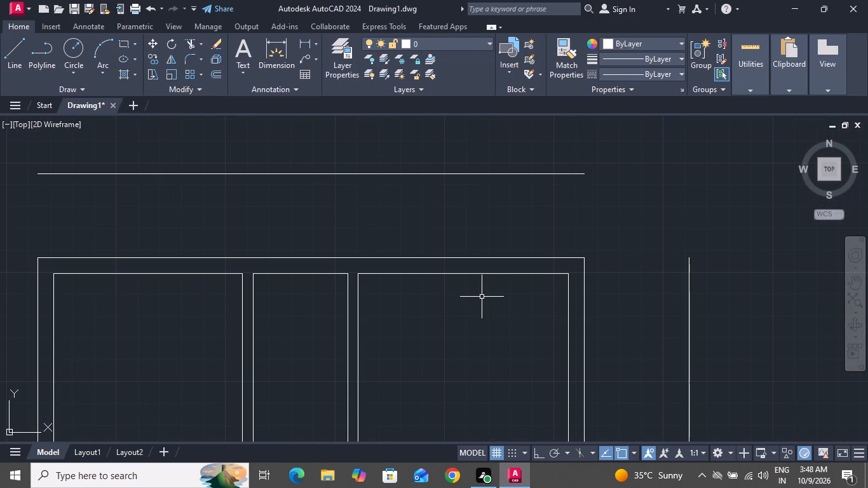
click(10, 56)
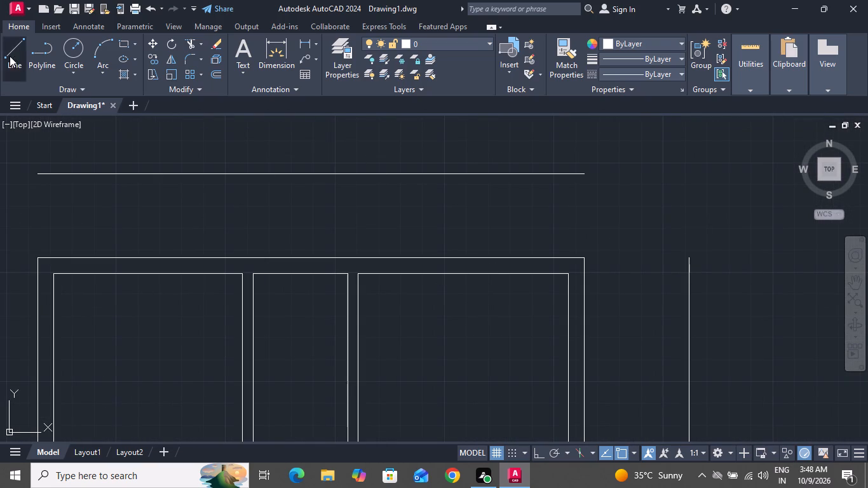
click(462, 272)
click(463, 255)
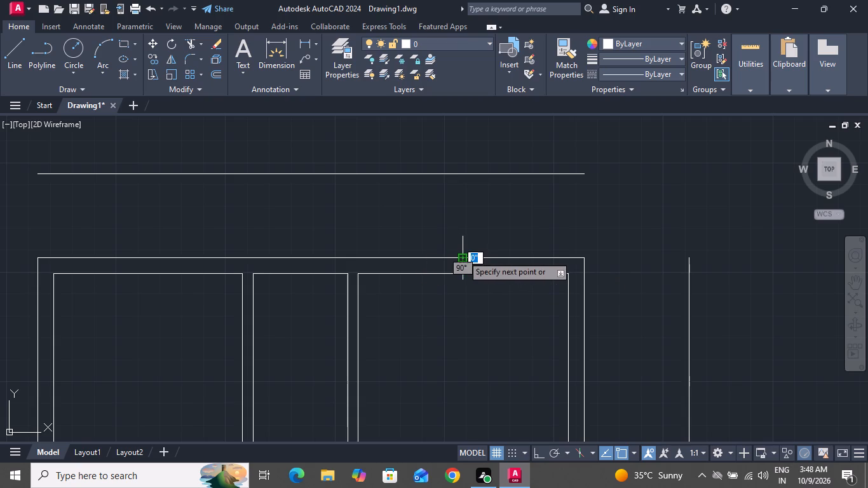
right_click(463, 255)
click(490, 277)
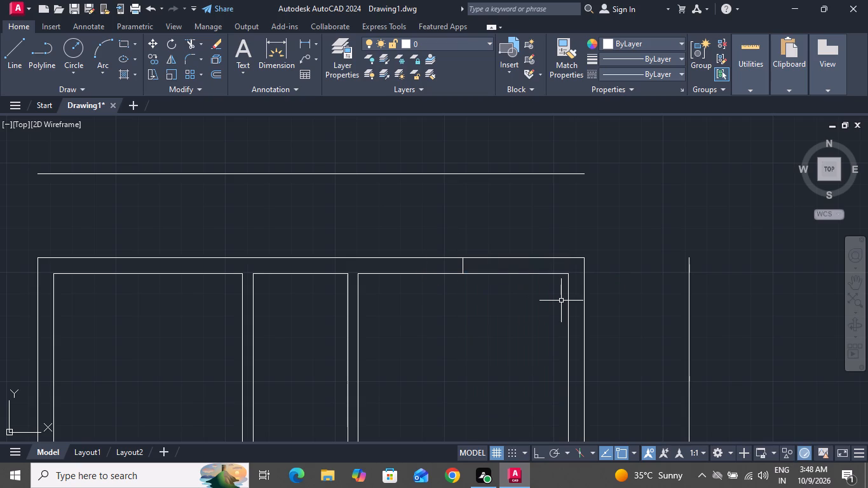
Offset the upper-right room's vertical line in the top wall by 2' to each side to mark the window width.
text(o 2')
key(Return)
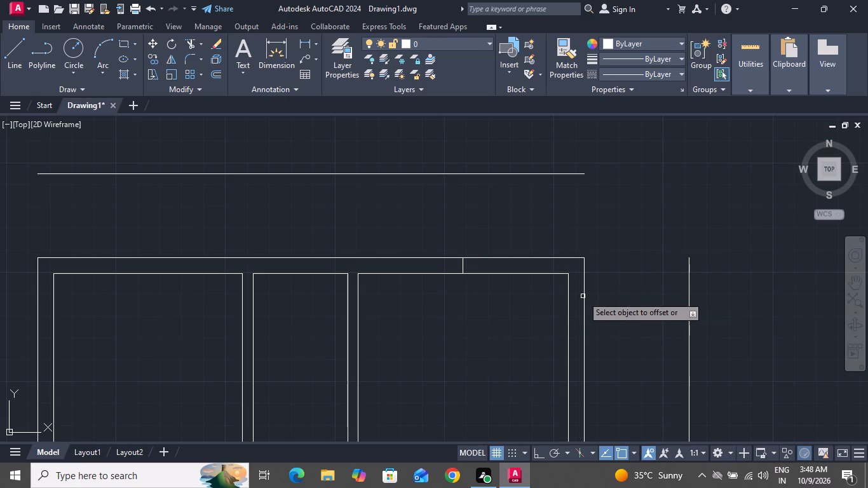
scroll(456, 264, up, 2)
scroll(456, 264, down, 1)
click(464, 264)
click(494, 268)
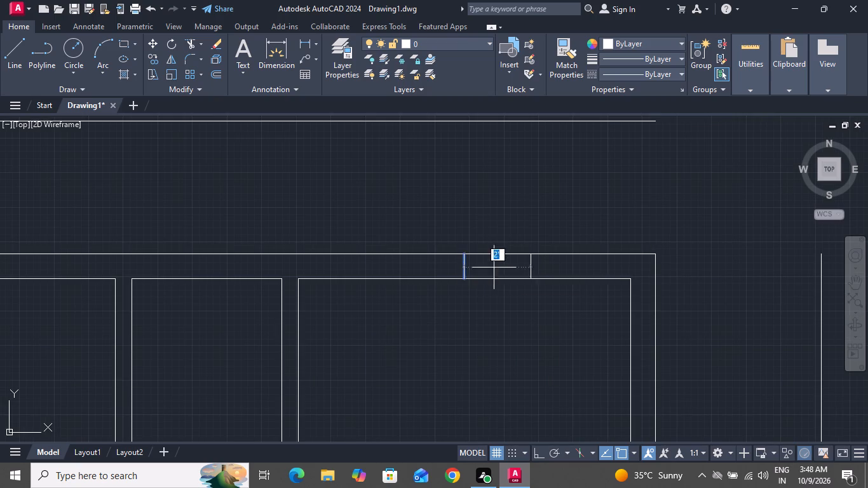
click(465, 269)
click(417, 269)
right_click(434, 267)
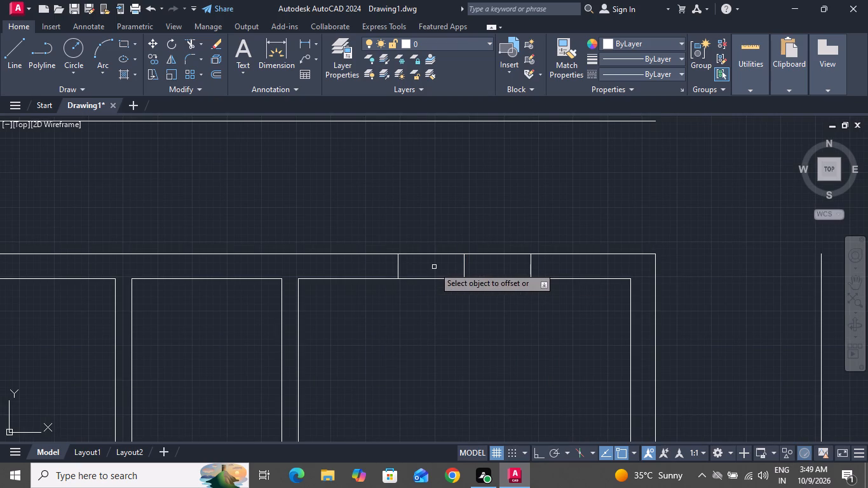
click(442, 284)
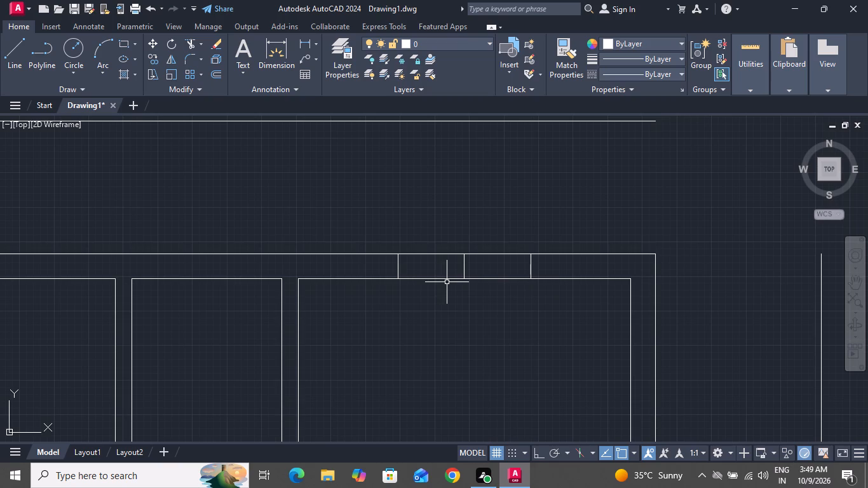
Offset the two outer window lines 2" outward to form the side frames.
text(o 2)
key(shift+quotedbl)
key(Return)
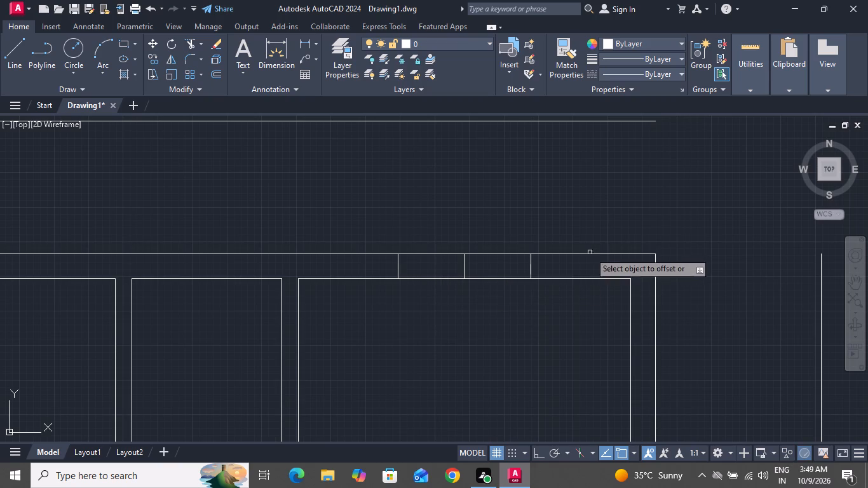
click(530, 266)
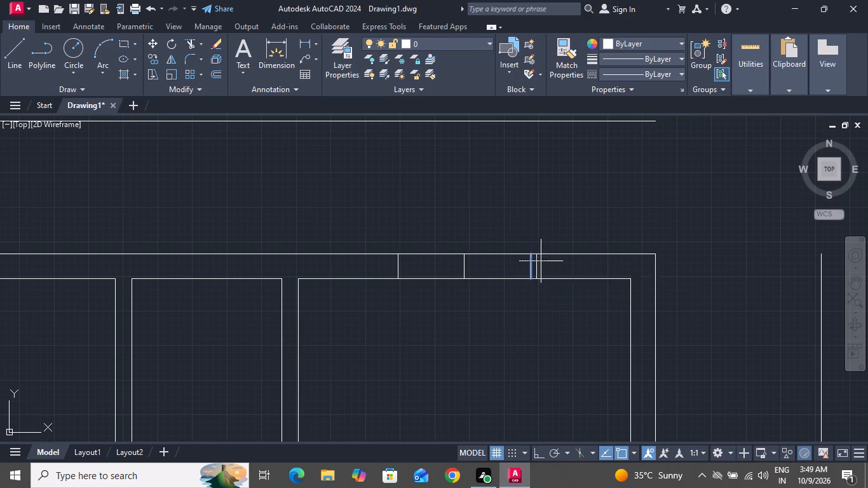
click(541, 261)
click(397, 270)
click(364, 264)
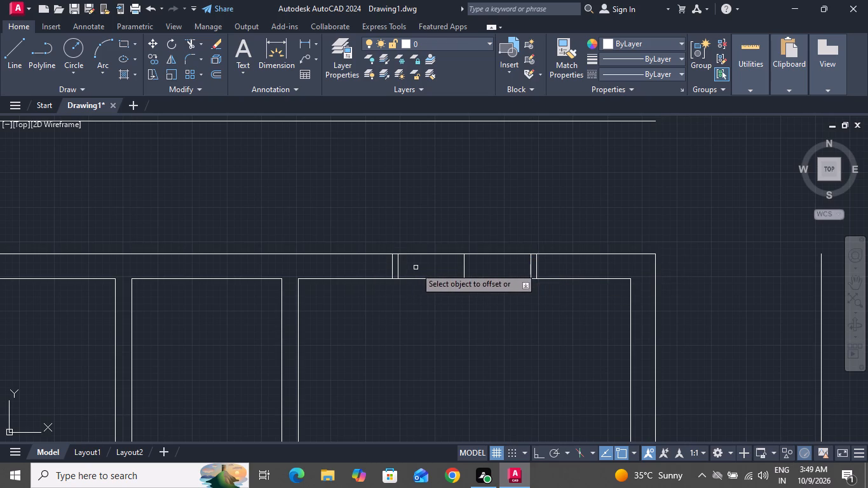
right_click(414, 268)
click(420, 293)
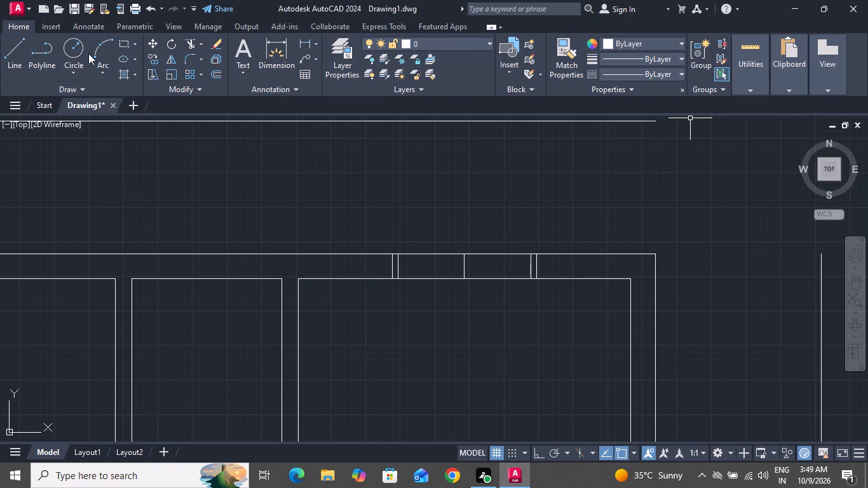
Draw a horizontal line at mid wall thickness between the two inner frame lines of the window.
click(18, 73)
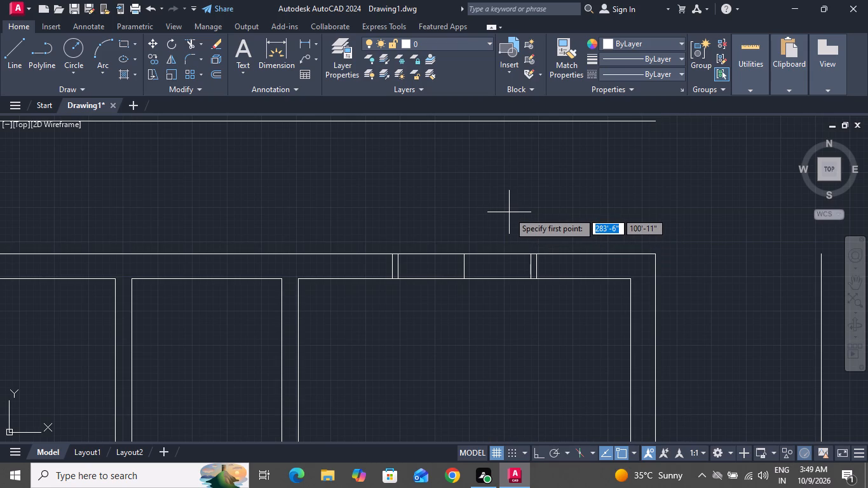
scroll(378, 266, up, 2)
click(421, 262)
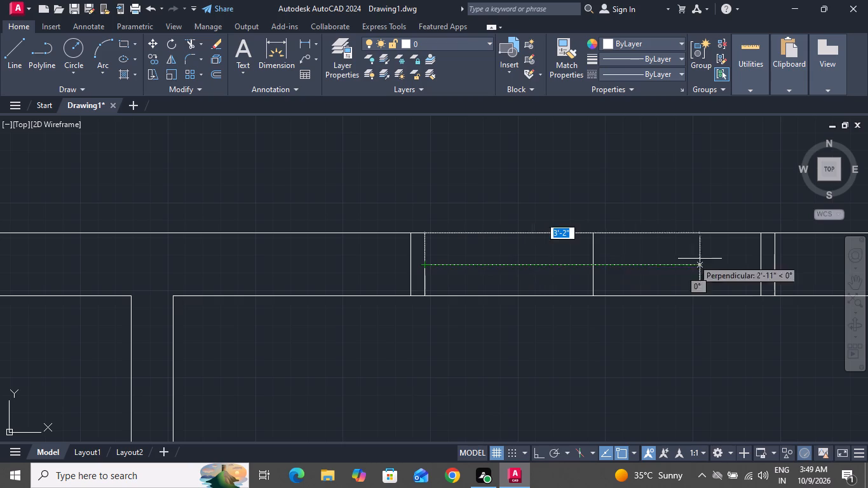
click(759, 267)
right_click(761, 268)
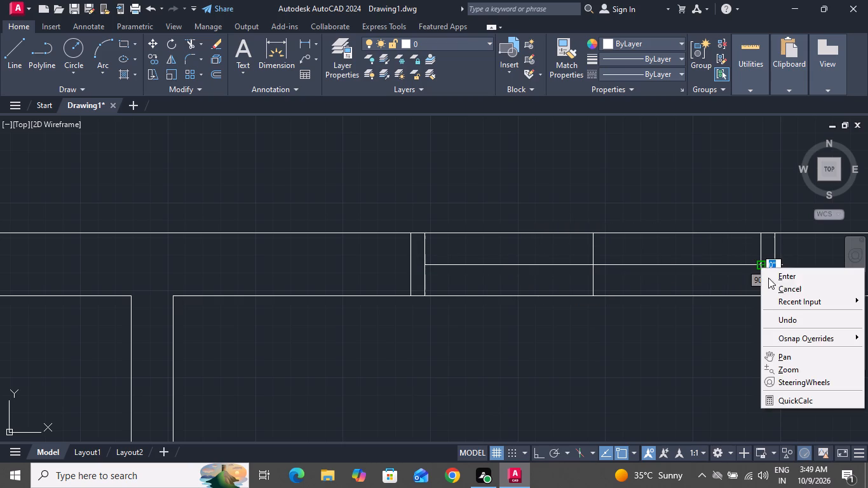
click(770, 288)
Offset the window's horizontal midline by 1" to both sides for the glass lines.
text(o 1)
key(shift+quotedbl)
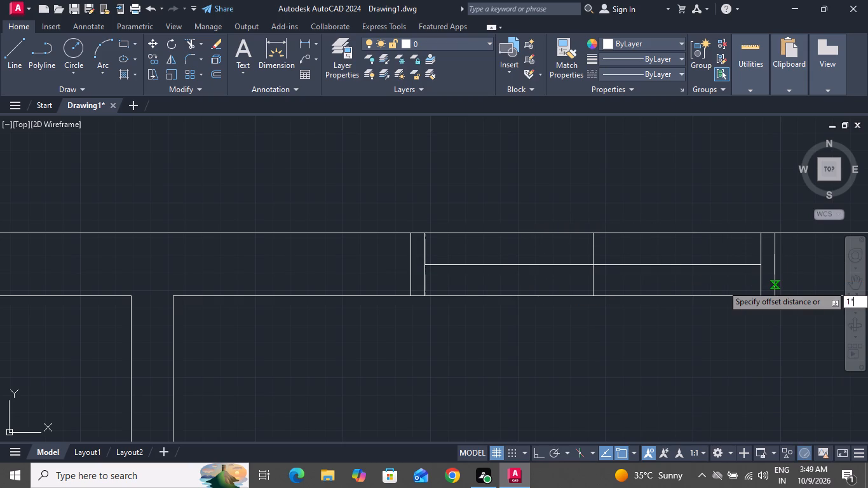
key(Return)
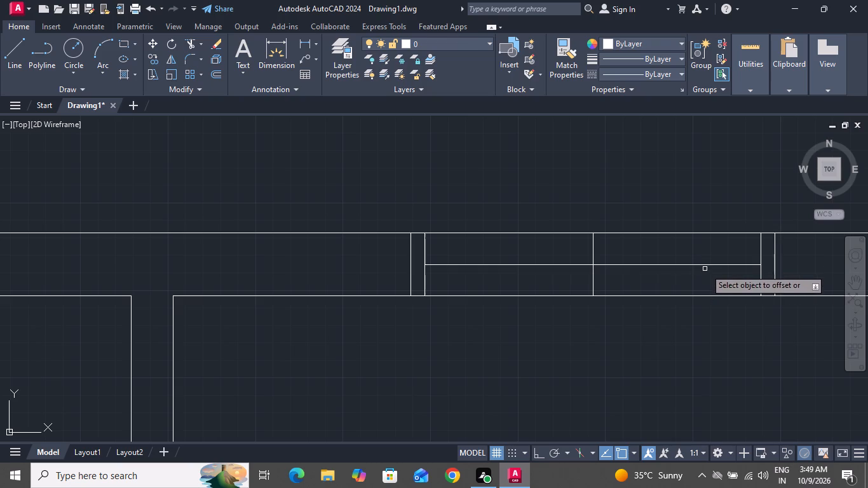
click(711, 265)
click(715, 291)
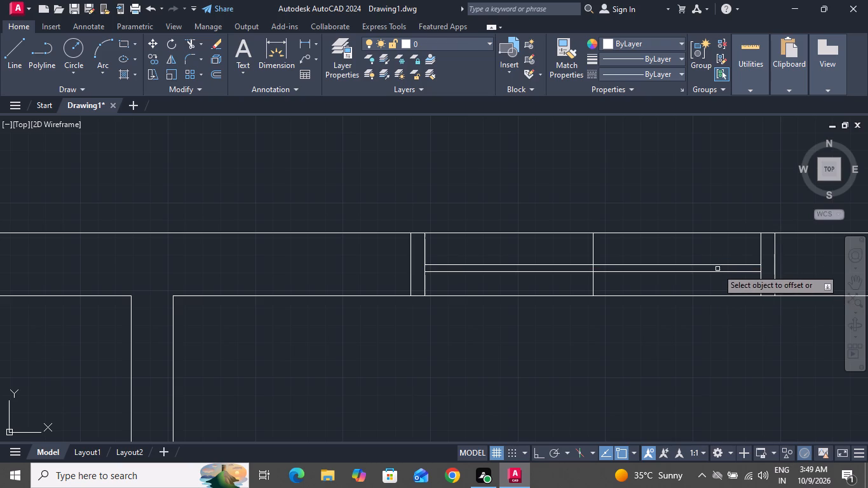
click(717, 266)
click(726, 250)
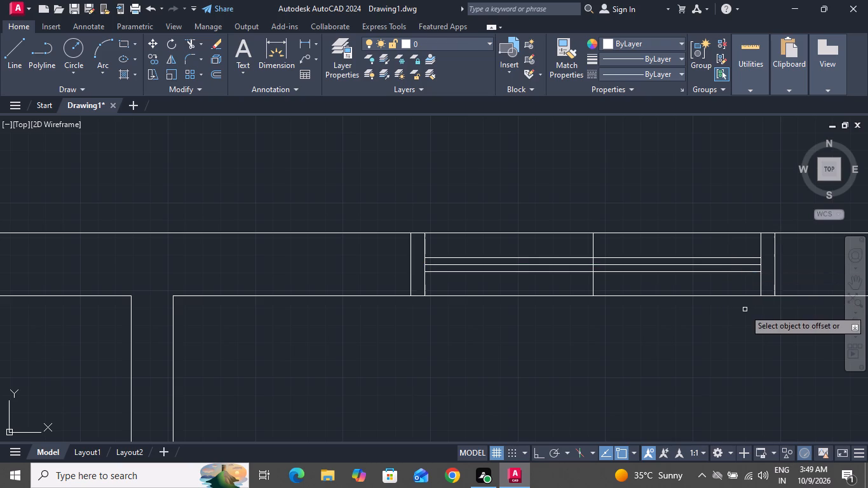
right_click(741, 310)
click(771, 333)
Erase the window's original horizontal midline and vertical centre line, keeping the two glass lines and the frames.
scroll(675, 266, up, 1)
scroll(675, 266, down, 1)
scroll(675, 266, up, 1)
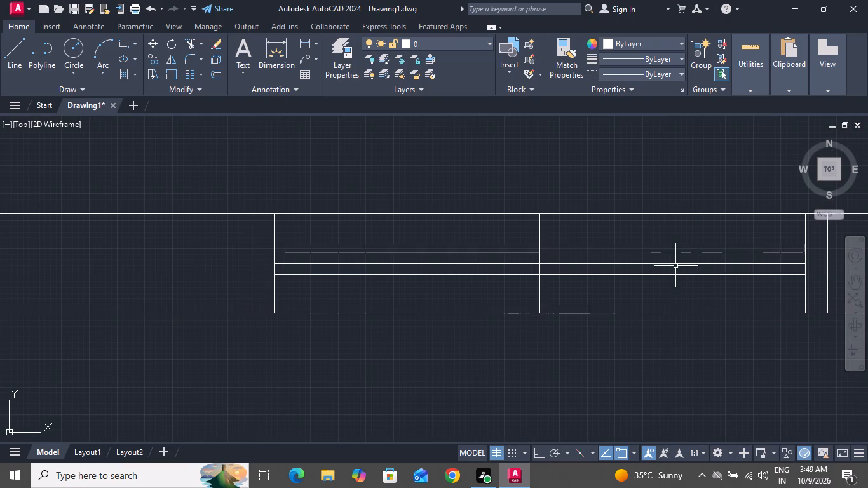
click(676, 263)
key(Delete)
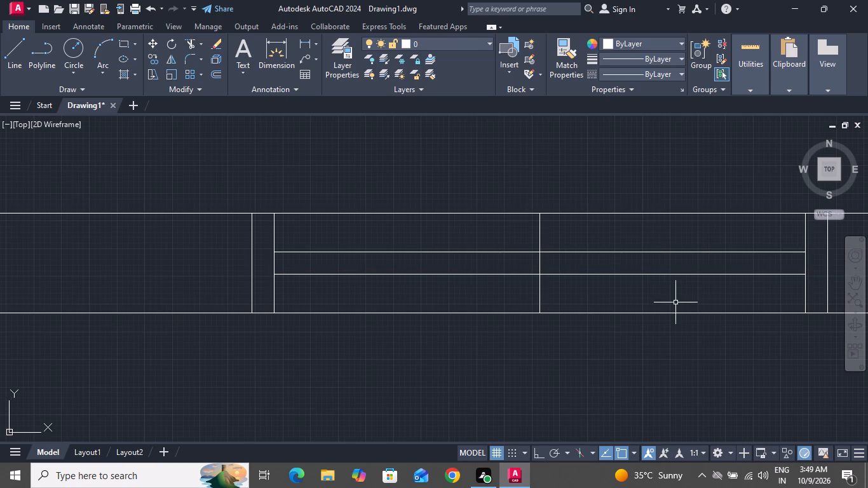
click(583, 230)
click(492, 225)
key(Delete)
Draw a vertical line across the top outer wall at the midpoint of the upper-middle room's inner wall line.
scroll(480, 238, down, 4)
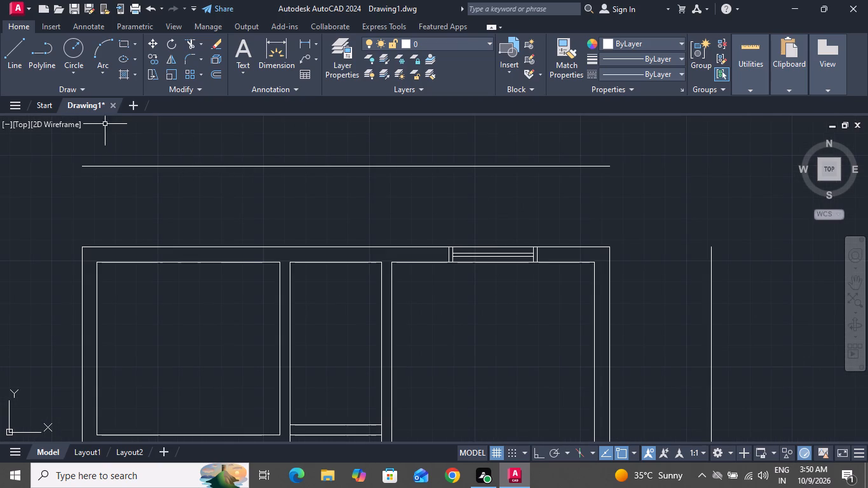
click(1, 48)
click(8, 51)
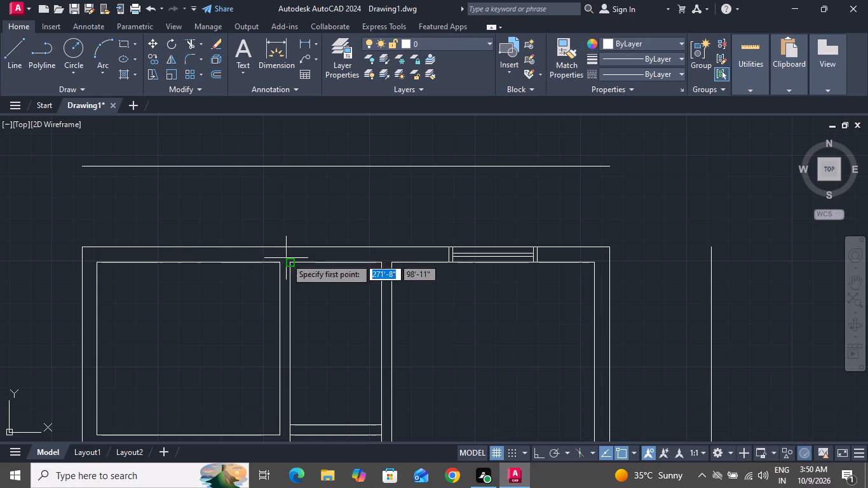
scroll(329, 262, up, 3)
click(347, 259)
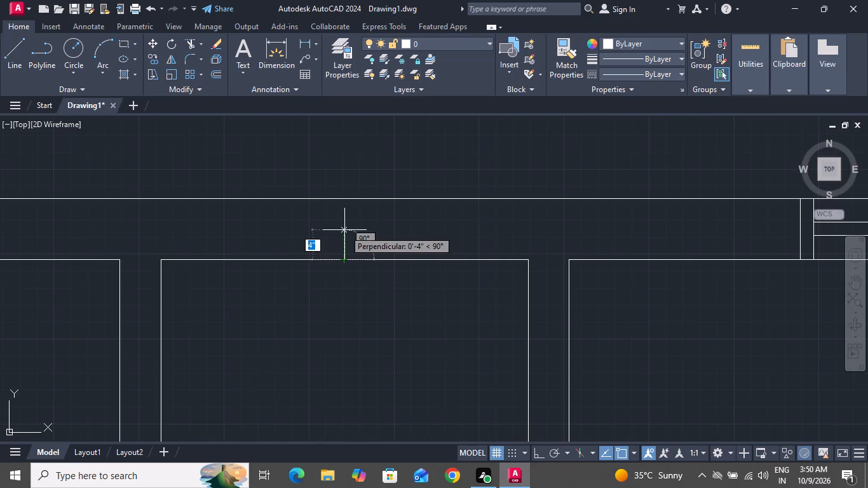
click(346, 199)
right_click(346, 199)
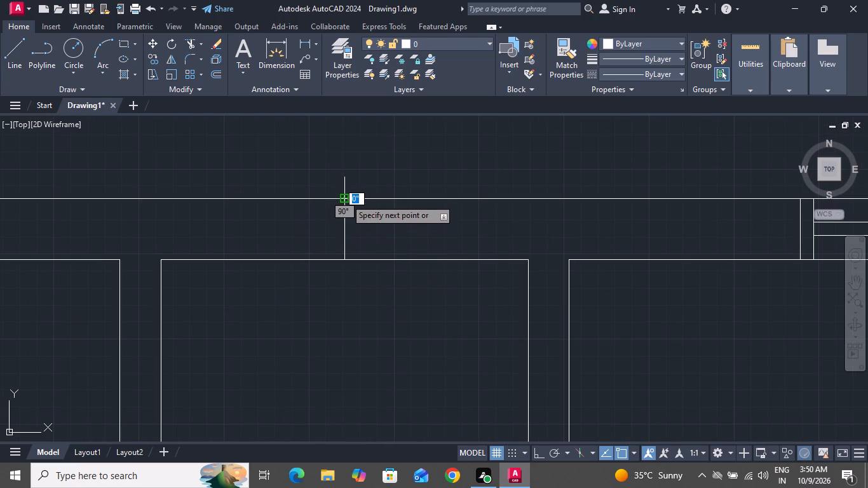
click(371, 221)
Offset the upper-middle room's vertical line in the top wall by 1' to each side to mark the window width.
key(o)
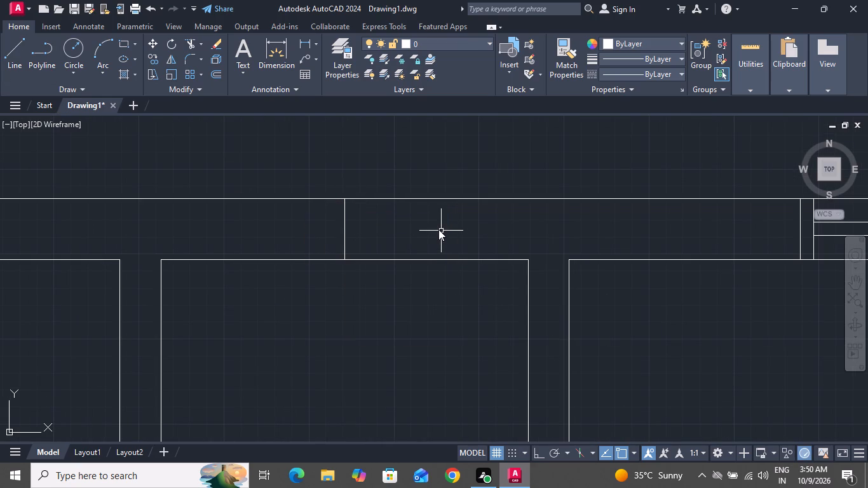
key(space)
text(1)
key(apostrophe)
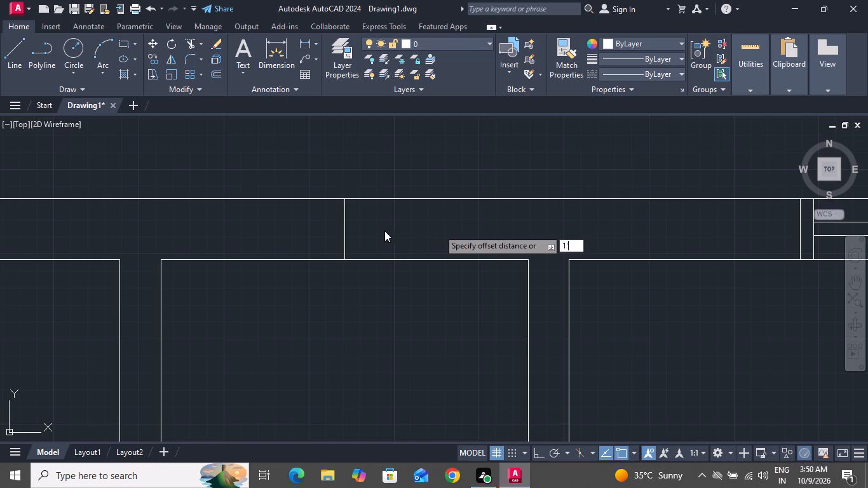
key(Return)
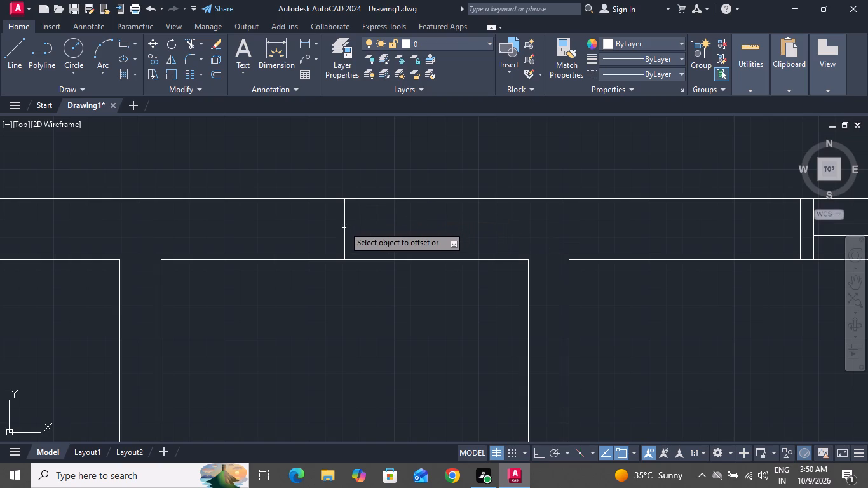
click(344, 226)
click(397, 224)
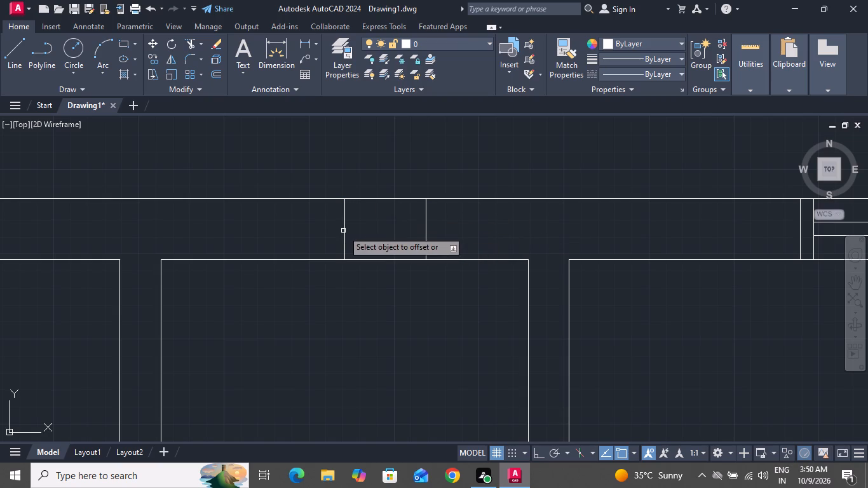
click(344, 231)
click(271, 229)
right_click(283, 224)
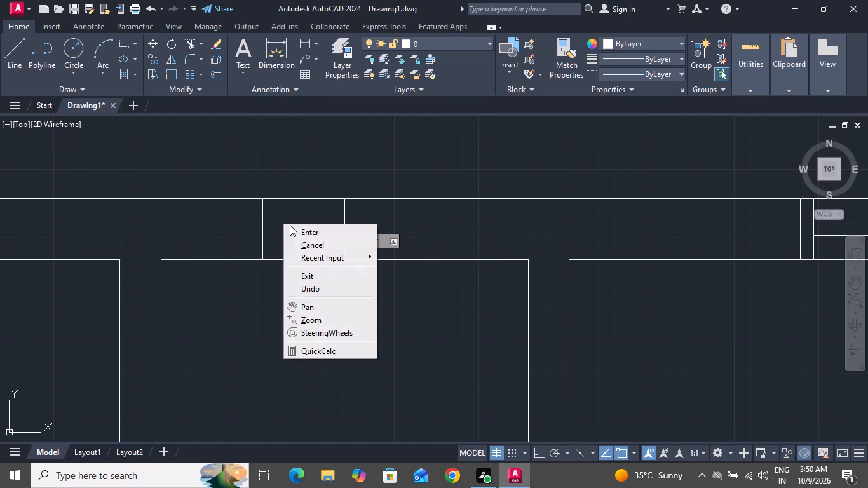
click(299, 242)
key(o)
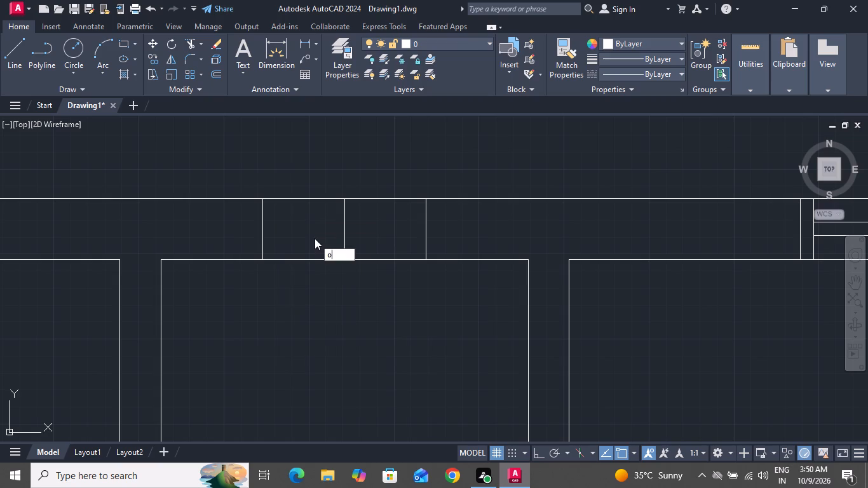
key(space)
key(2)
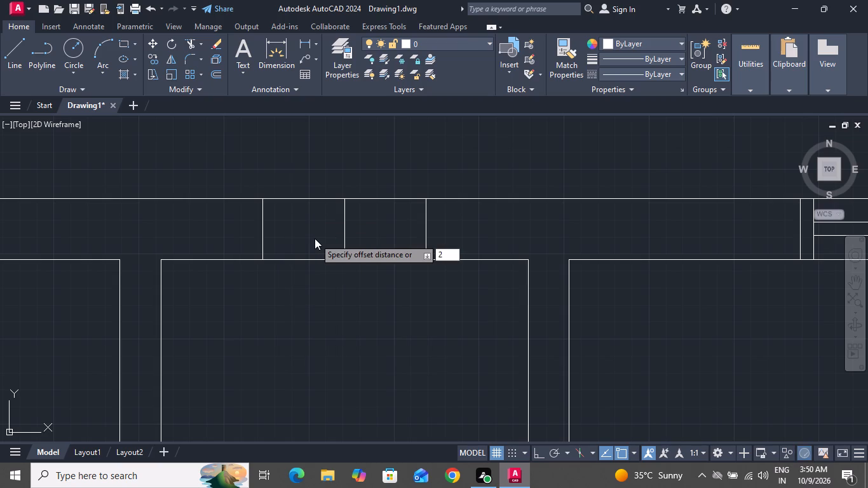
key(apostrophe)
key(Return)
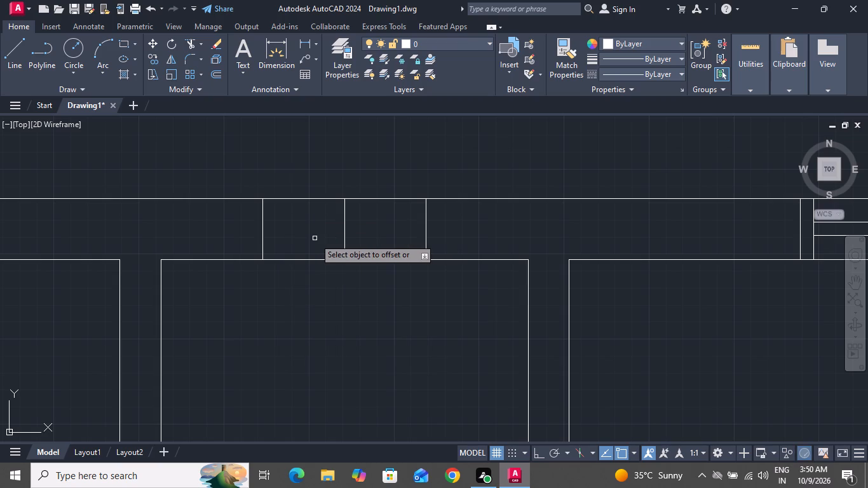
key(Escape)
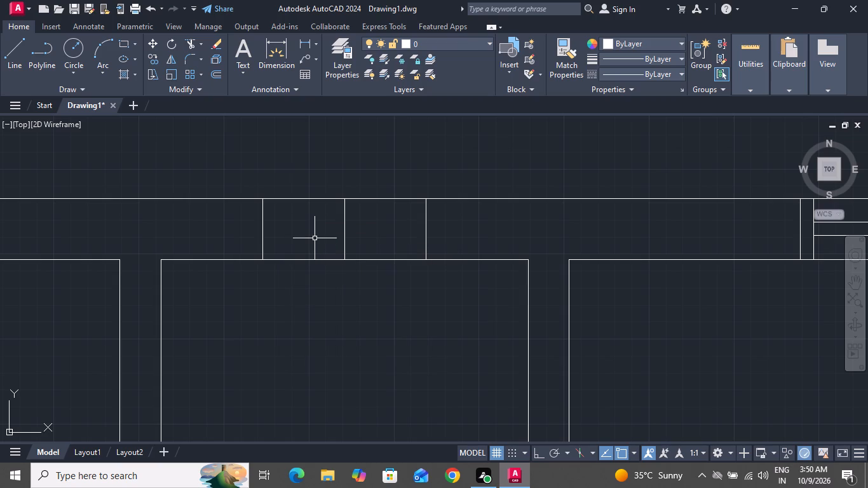
Offset the two side lines of the upper-middle room's window outward by 2" to form the frames.
key(o)
key(space)
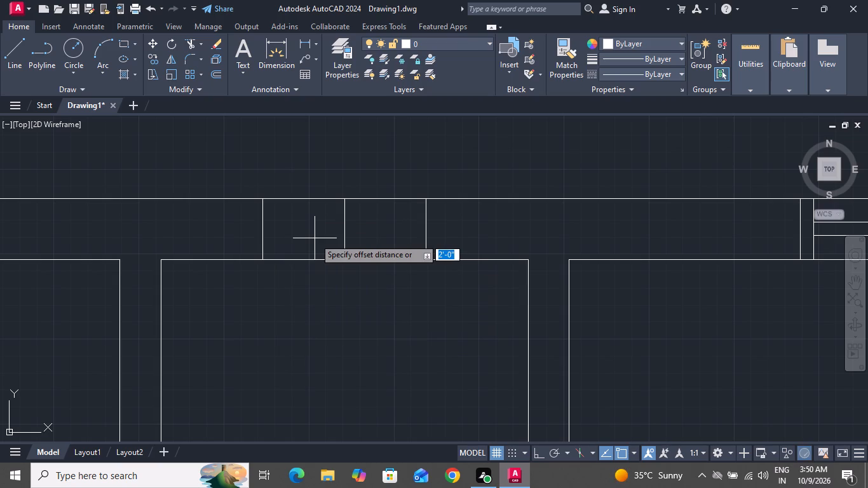
key(2)
key(shift+quotedbl)
key(Return)
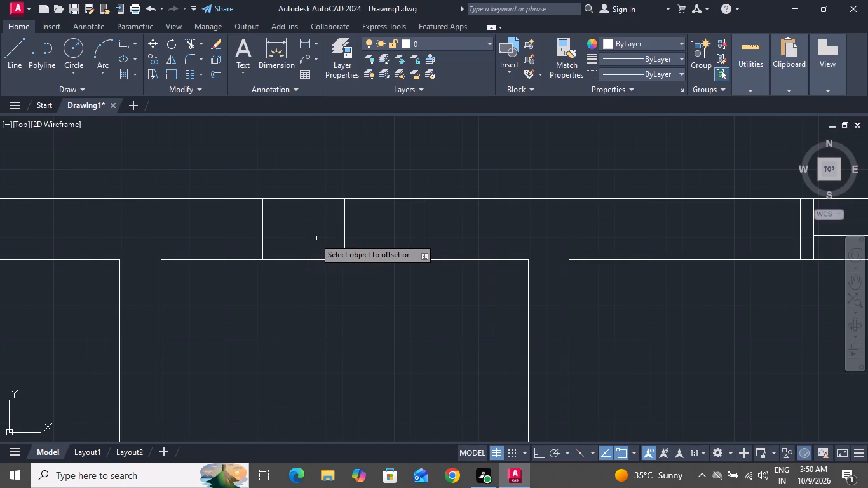
click(263, 248)
click(209, 224)
click(427, 237)
click(480, 234)
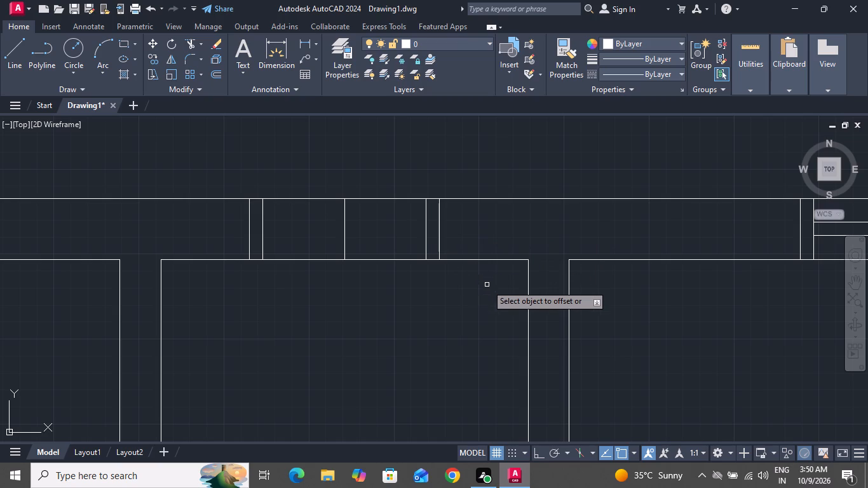
right_click(255, 311)
click(281, 335)
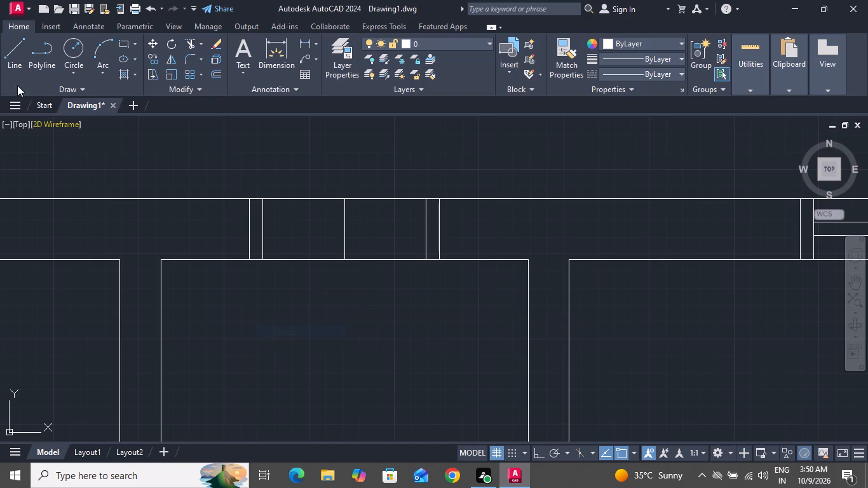
Draw a horizontal line between the midpoints of the window's two inner frame lines in the top wall.
click(14, 62)
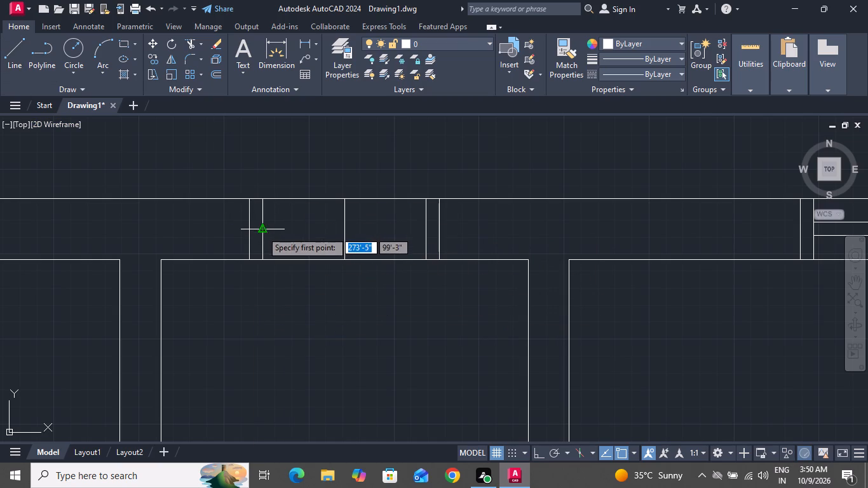
click(262, 231)
click(426, 230)
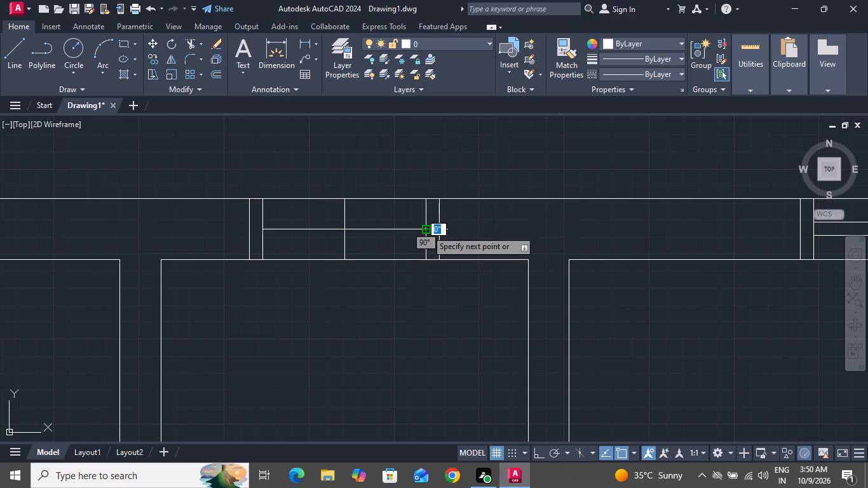
right_click(426, 230)
click(445, 250)
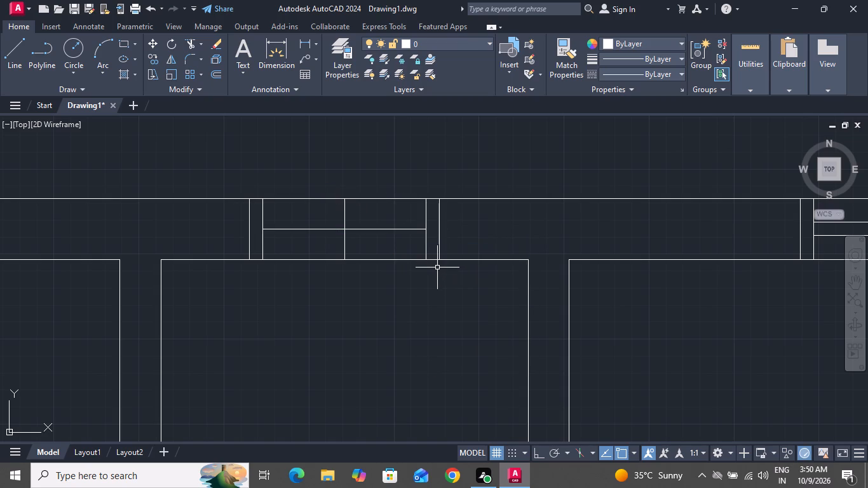
Offset the upper-middle window's horizontal midline by 1" to both sides for the glass lines.
key(o)
key(space)
key(1)
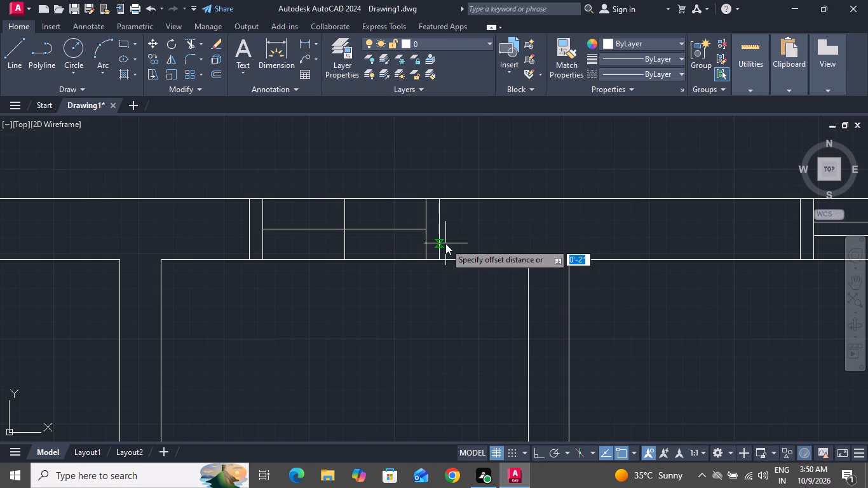
key(shift+quotedbl)
key(Return)
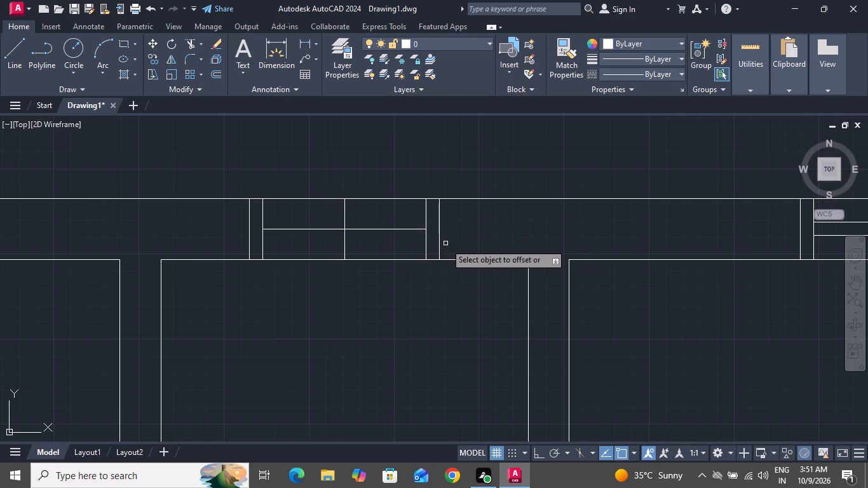
click(388, 228)
click(388, 250)
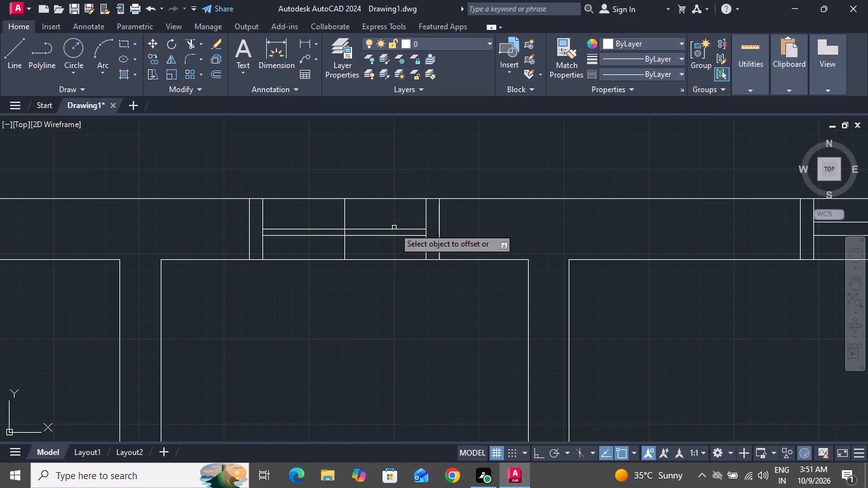
click(395, 229)
click(395, 222)
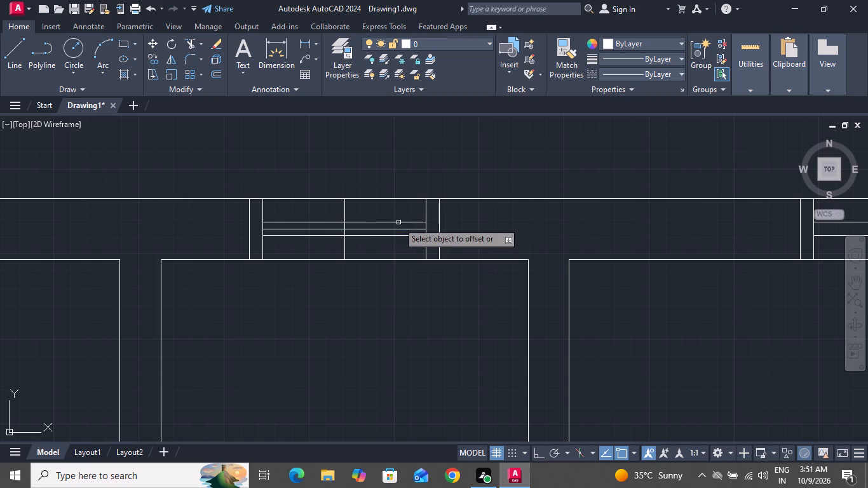
right_click(398, 222)
click(405, 234)
Erase the upper-middle window's original horizontal midline and vertical centre line.
scroll(346, 236, up, 4)
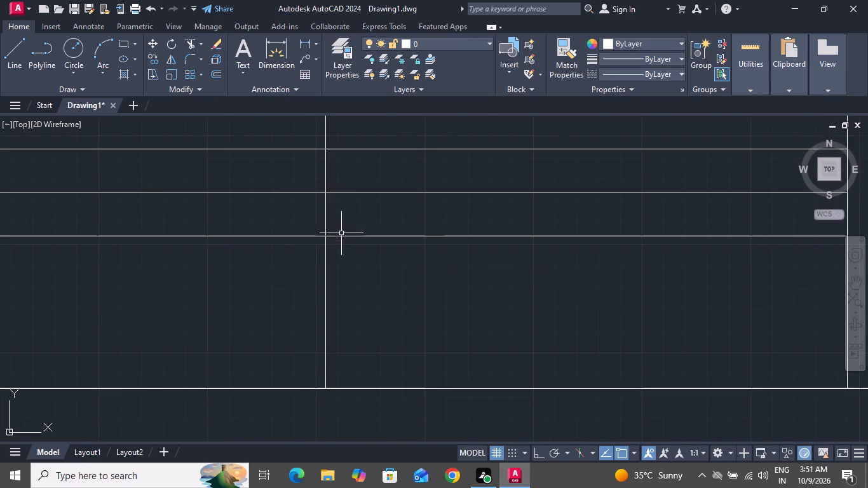
click(339, 179)
click(305, 214)
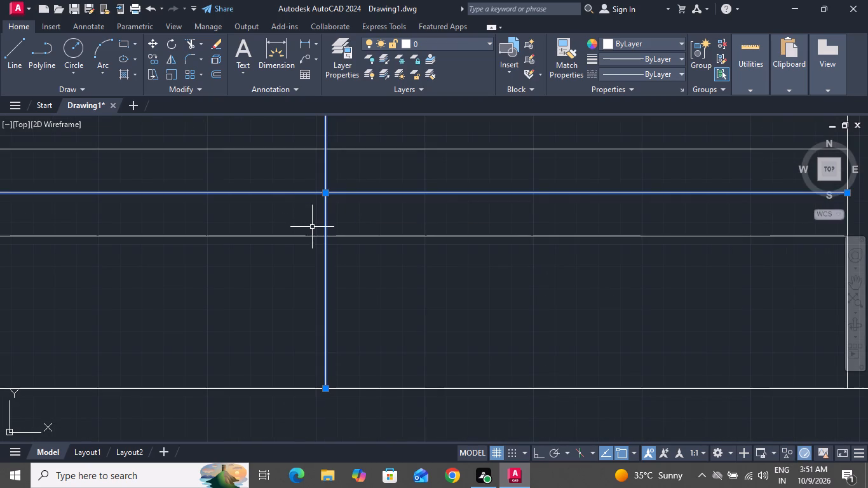
key(Delete)
Insert the Door - Imperial block from the architectural tool palette into the empty space above the plan.
scroll(352, 262, up, 1)
scroll(354, 264, down, 6)
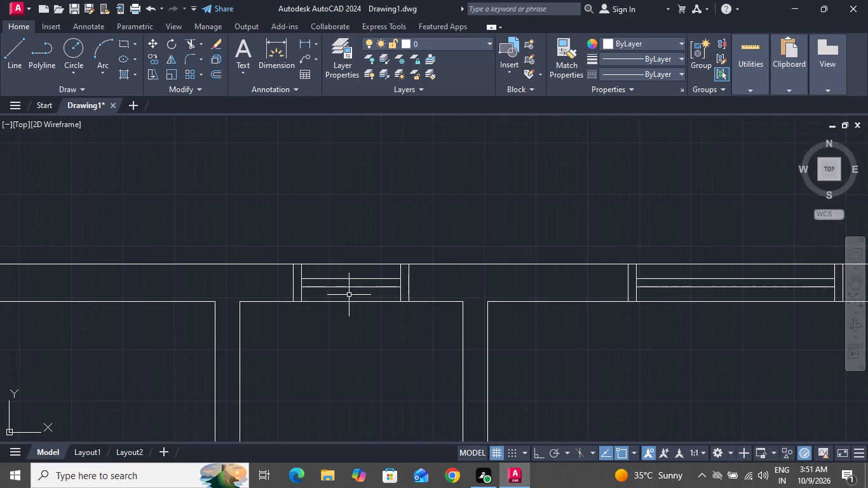
scroll(353, 295, down, 1)
scroll(360, 294, up, 1)
scroll(379, 291, down, 2)
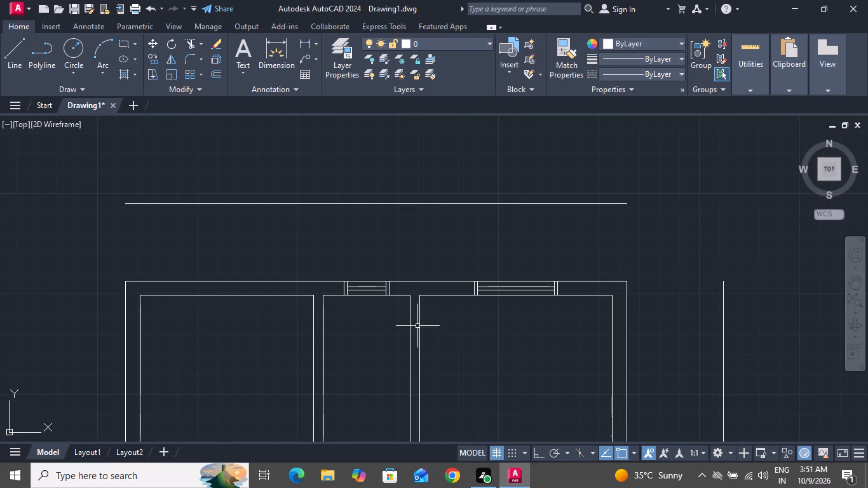
scroll(418, 328, down, 2)
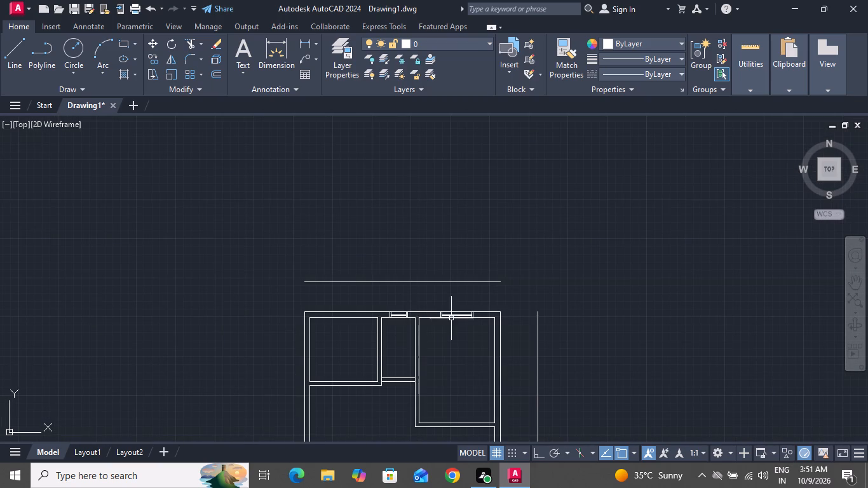
key(t)
text(p)
key(space)
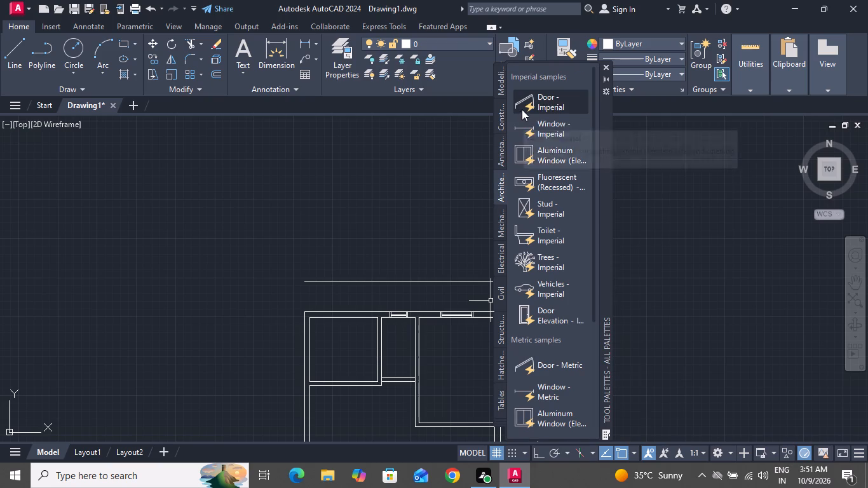
drag(524, 106, 391, 241)
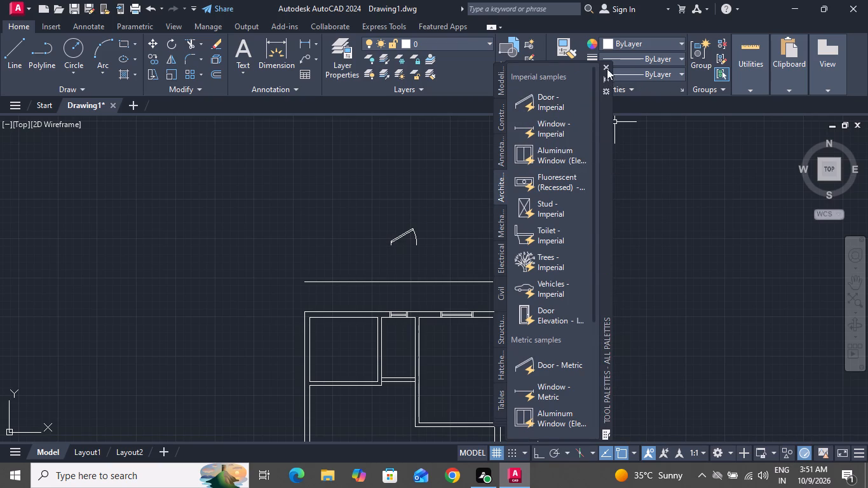
click(604, 65)
Set the inserted door block's opening angle to Open 90º.
scroll(388, 241, up, 3)
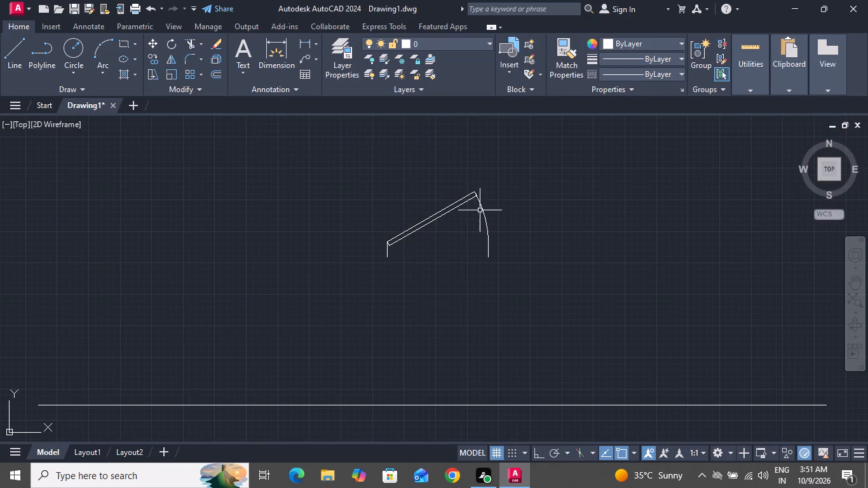
click(499, 192)
click(275, 325)
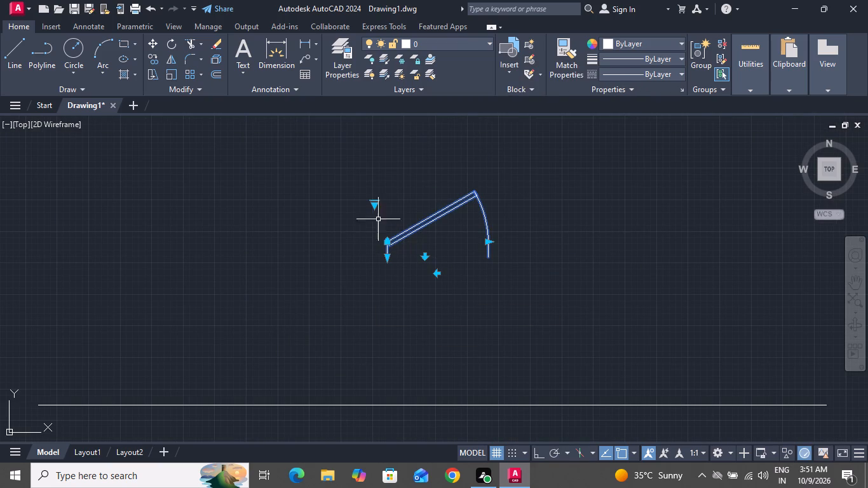
click(372, 201)
click(371, 207)
click(371, 202)
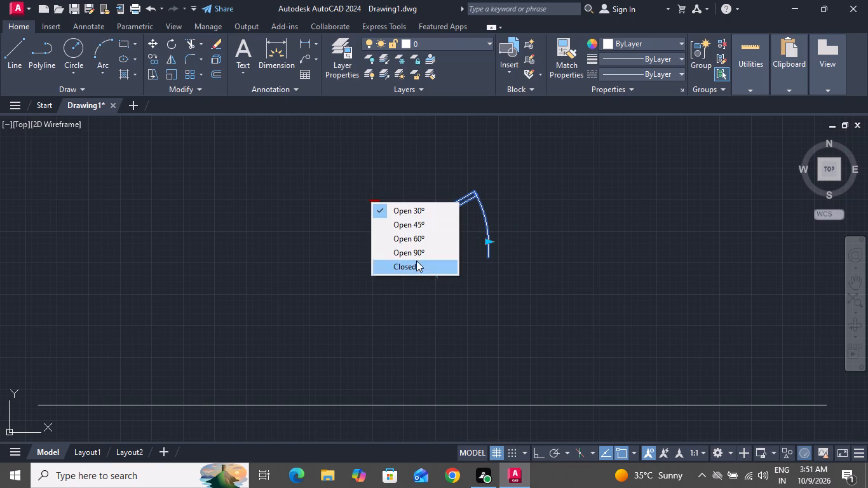
click(417, 252)
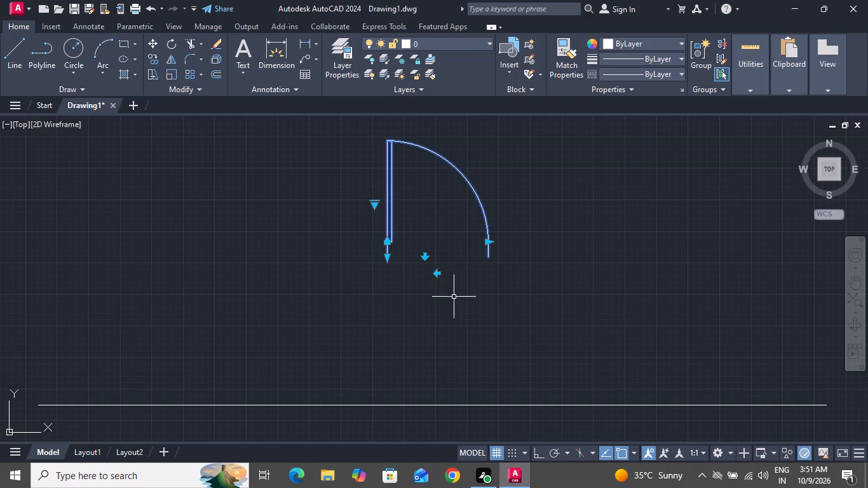
Mirror the door block about a vertical line through its hinge side with Ortho on, erasing the source object.
scroll(456, 303, up, 1)
scroll(456, 304, down, 2)
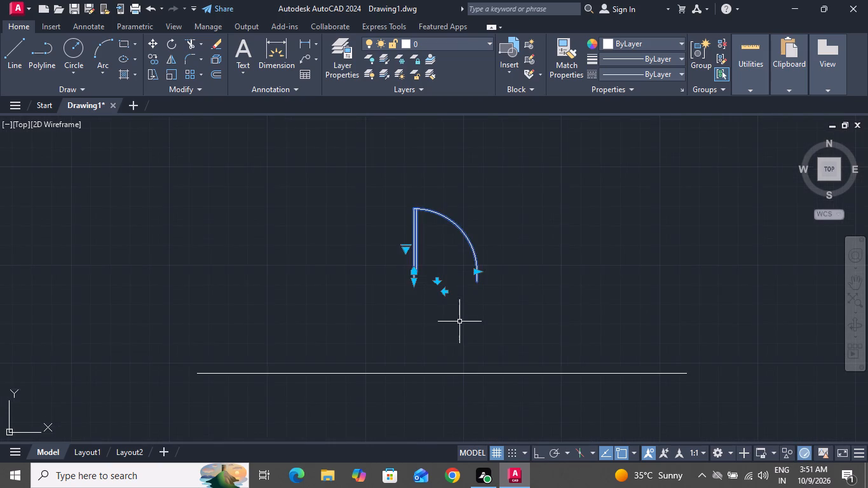
scroll(459, 322, down, 1)
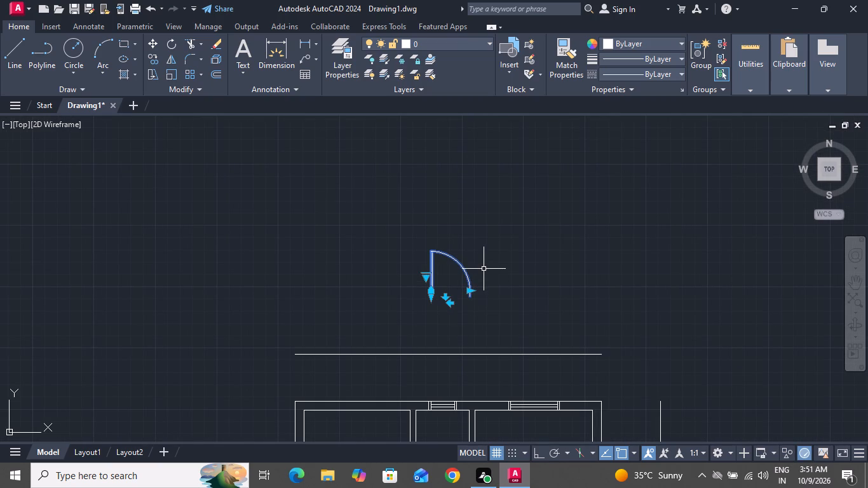
key(m)
text(i)
key(space)
click(428, 296)
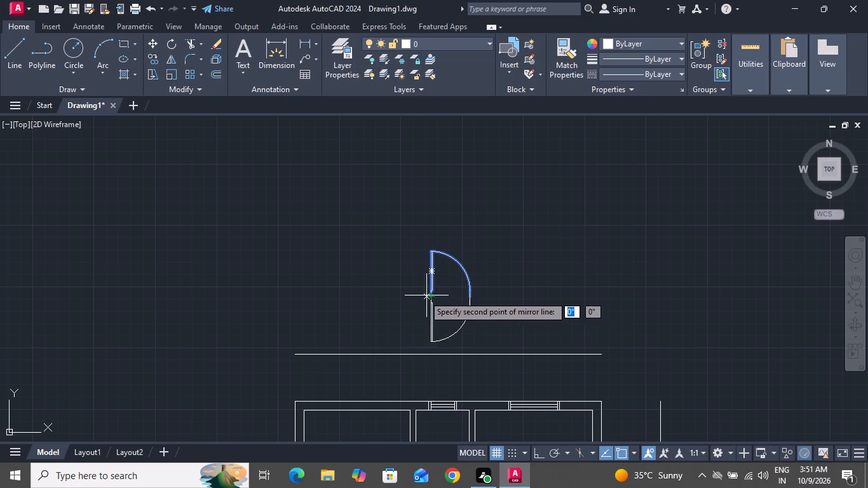
click(534, 450)
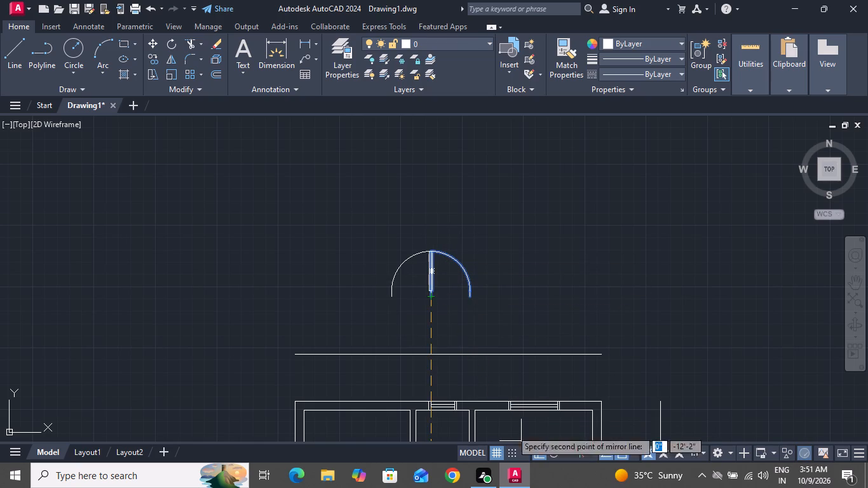
click(464, 234)
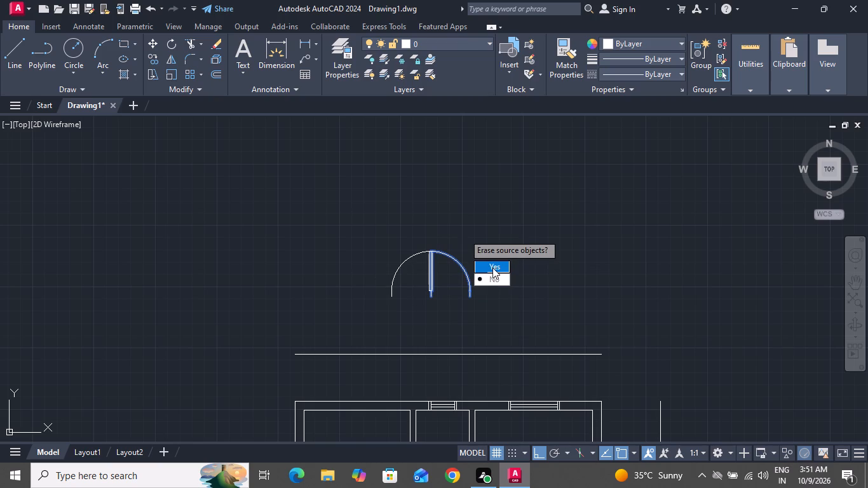
drag(494, 262, 464, 234)
drag(449, 239, 449, 242)
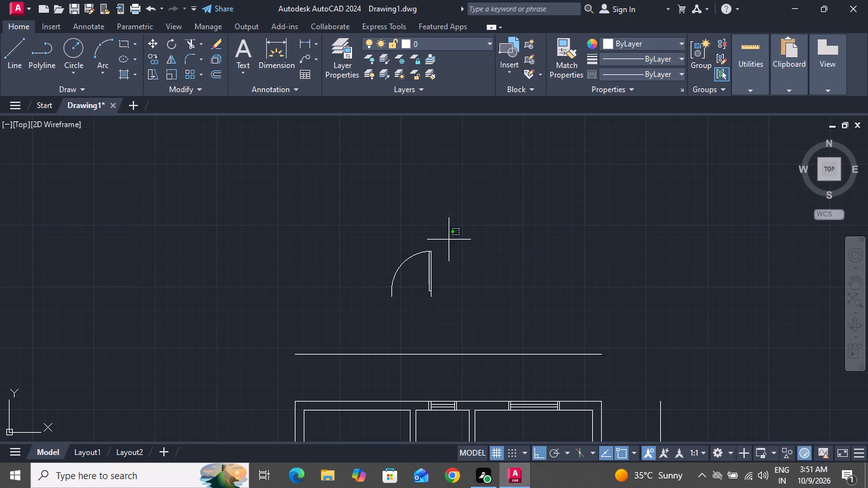
Move the door block by its lower hinge-side corner, with Ortho off, onto the inner line of the upper-left room's top wall.
drag(449, 242, 433, 266)
click(405, 296)
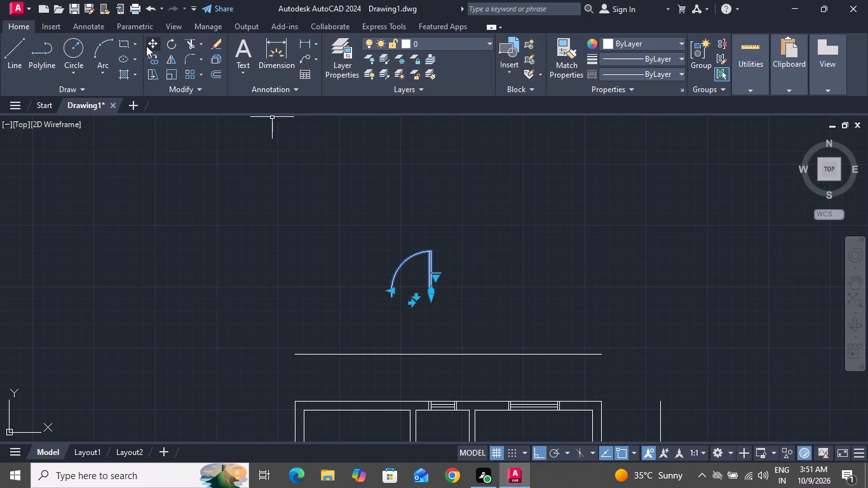
click(146, 46)
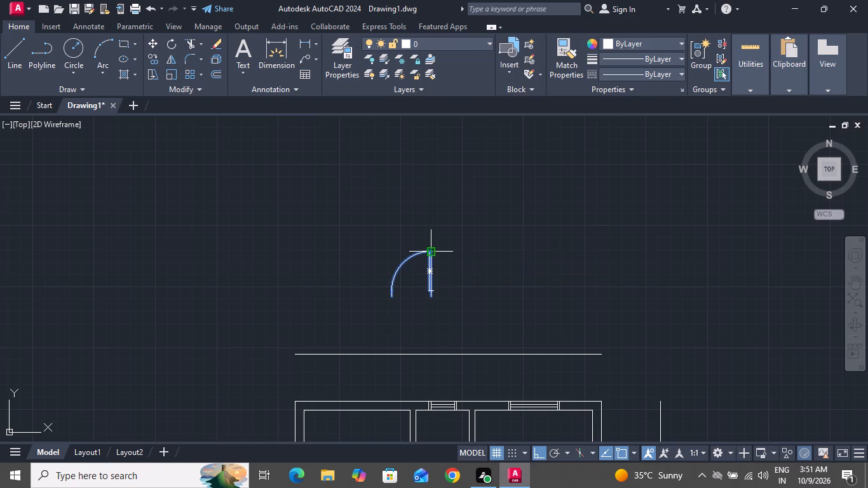
click(431, 301)
scroll(461, 353, up, 1)
scroll(461, 355, down, 1)
scroll(482, 303, up, 1)
scroll(482, 304, down, 1)
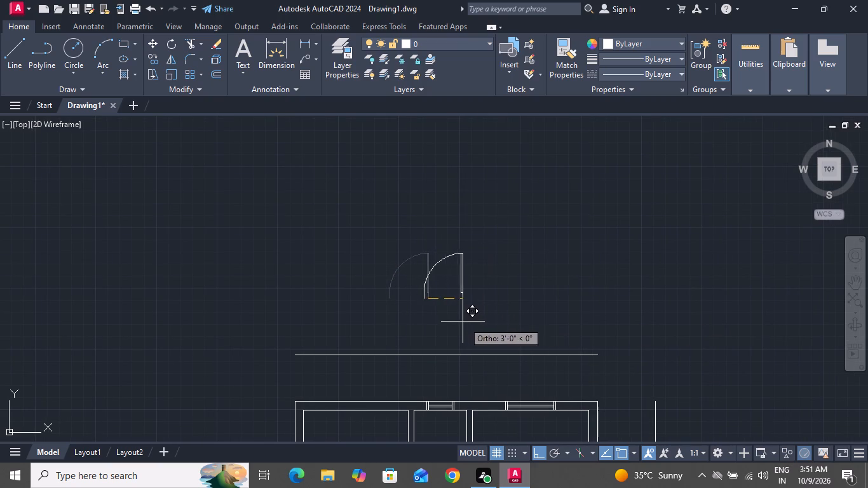
click(542, 451)
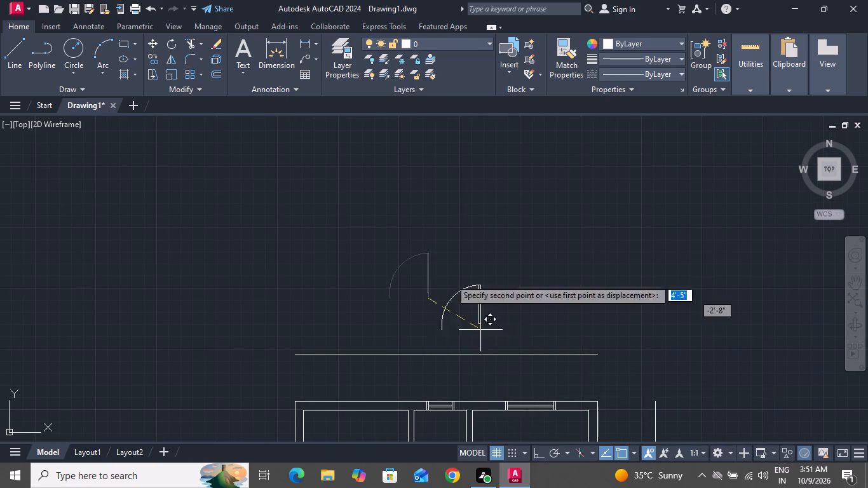
scroll(397, 200, down, 2)
scroll(374, 279, up, 3)
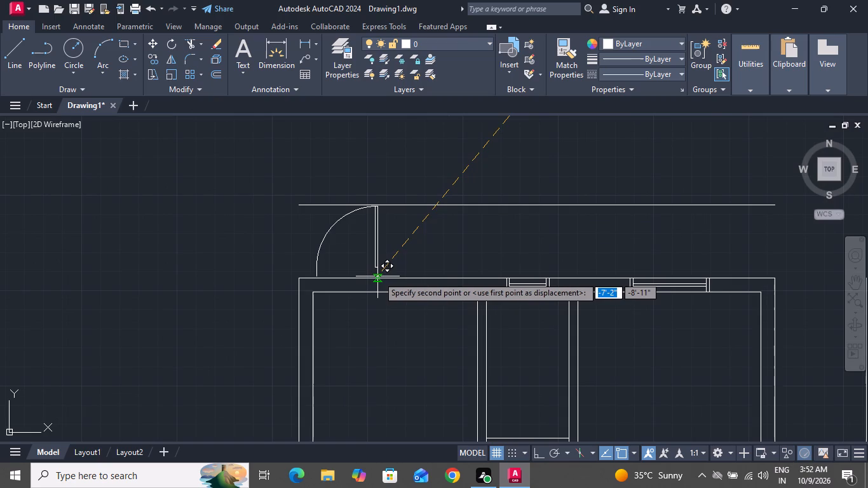
scroll(399, 290, up, 1)
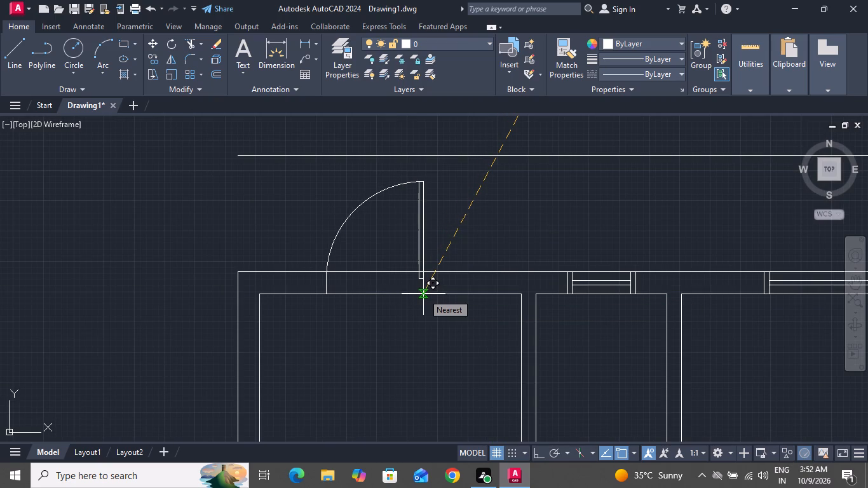
click(423, 294)
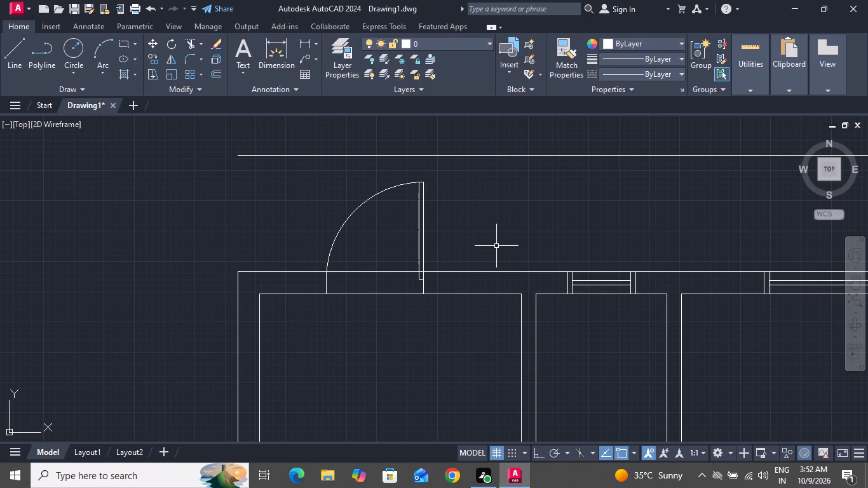
Trim the outer line of the top wall between the door block's jambs.
text(tr)
key(space)
key(space)
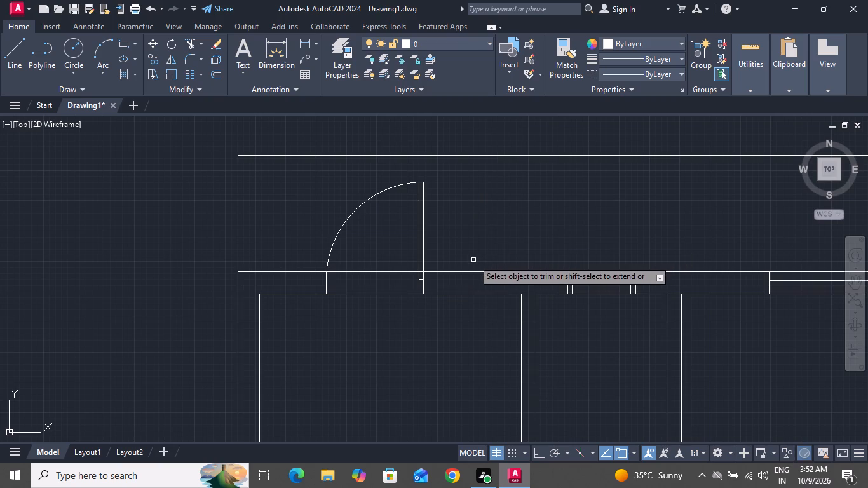
click(395, 252)
click(389, 287)
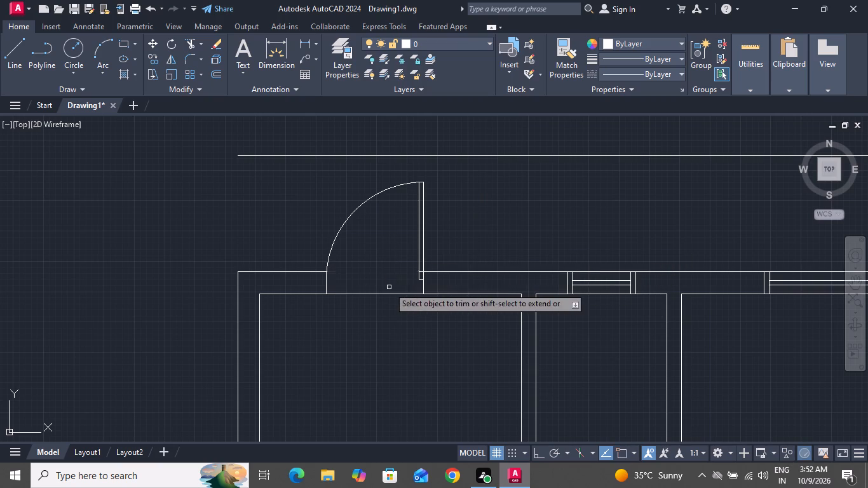
scroll(418, 274, up, 4)
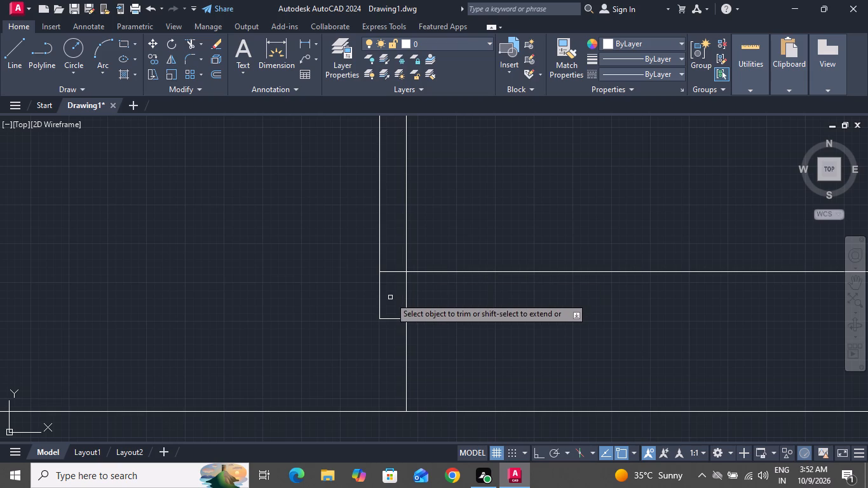
scroll(390, 297, up, 1)
scroll(390, 297, down, 1)
scroll(390, 297, up, 1)
scroll(392, 291, down, 1)
scroll(409, 323, up, 1)
scroll(409, 326, down, 1)
scroll(409, 327, up, 1)
scroll(412, 332, down, 1)
scroll(412, 333, up, 1)
scroll(412, 334, down, 1)
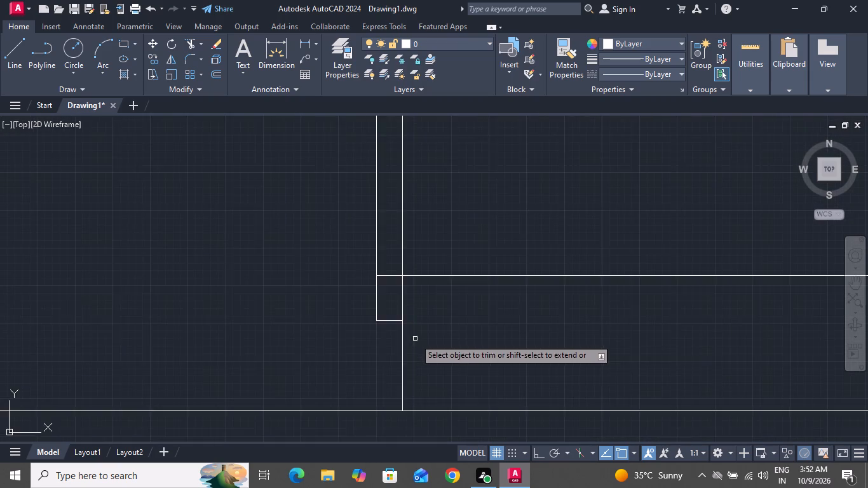
scroll(416, 339, down, 2)
scroll(422, 340, up, 1)
scroll(422, 341, down, 4)
key(Escape)
Mirror the door block about a vertical line through its latch-side jamb with Ortho on, erasing the source object.
scroll(448, 302, down, 3)
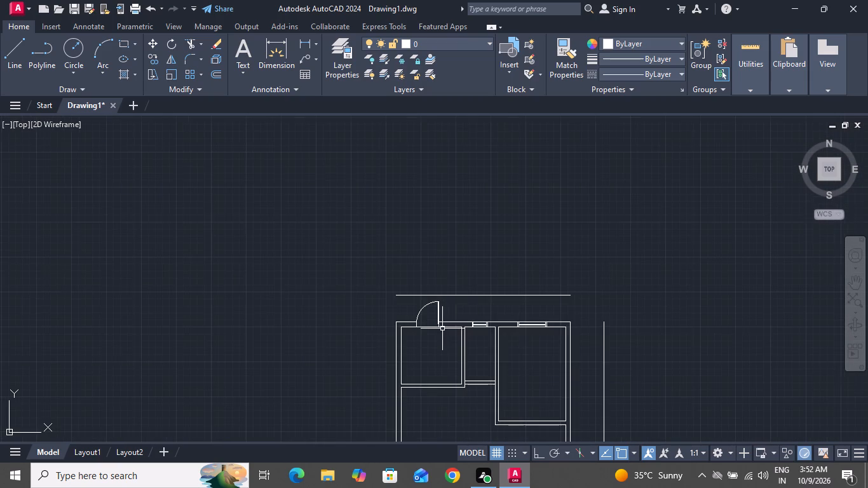
click(439, 315)
click(435, 315)
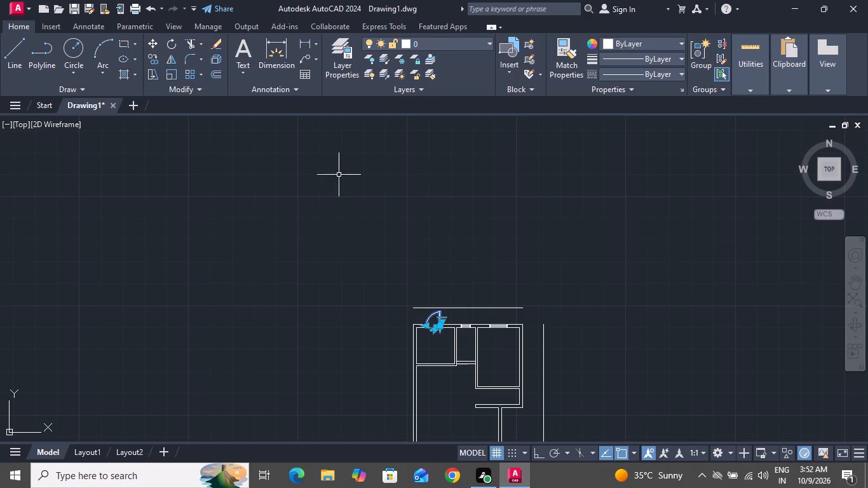
text(mi)
key(space)
scroll(416, 337, up, 5)
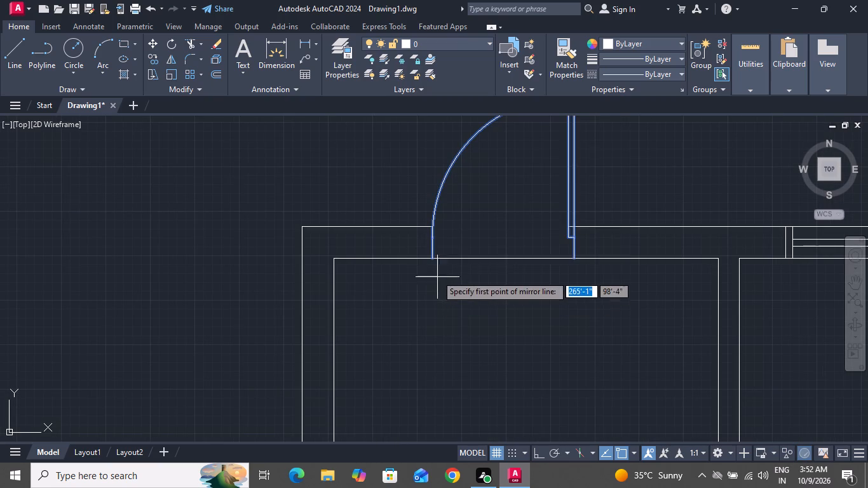
click(433, 257)
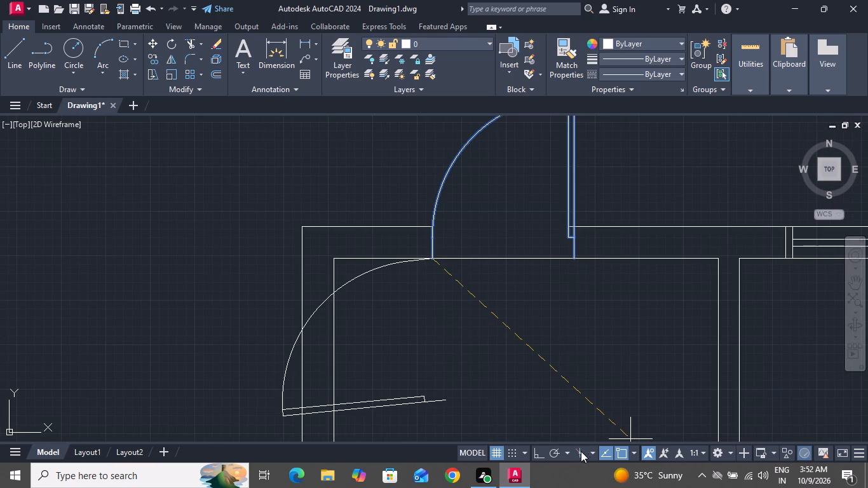
click(539, 451)
click(401, 315)
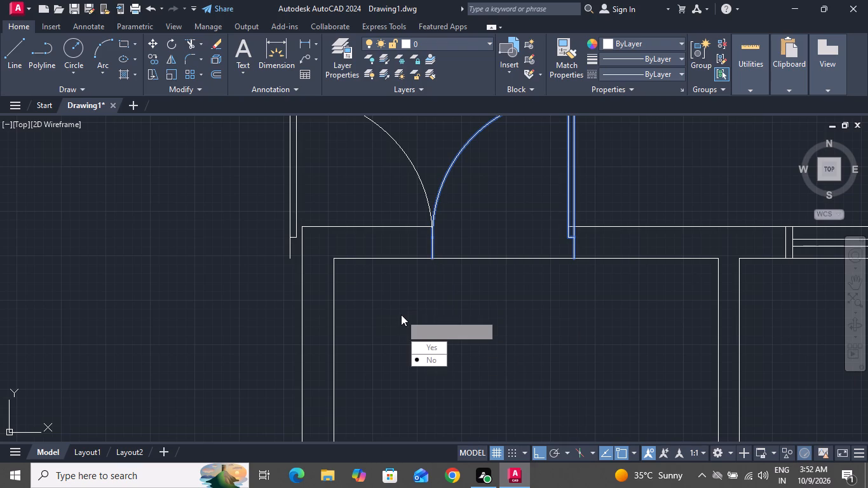
drag(424, 342, 401, 315)
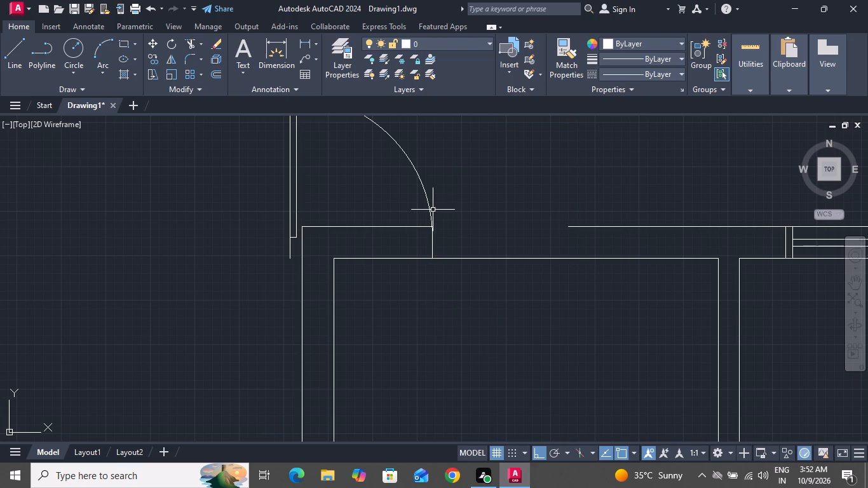
Move the mirrored door about 3'-2" right along the top wall so its latch-side jamb meets the trimmed wall end.
click(432, 210)
click(392, 179)
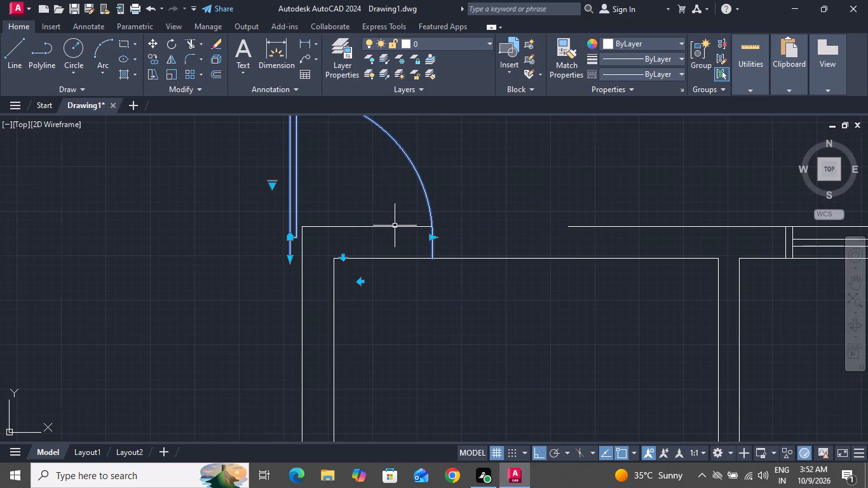
click(159, 44)
click(433, 261)
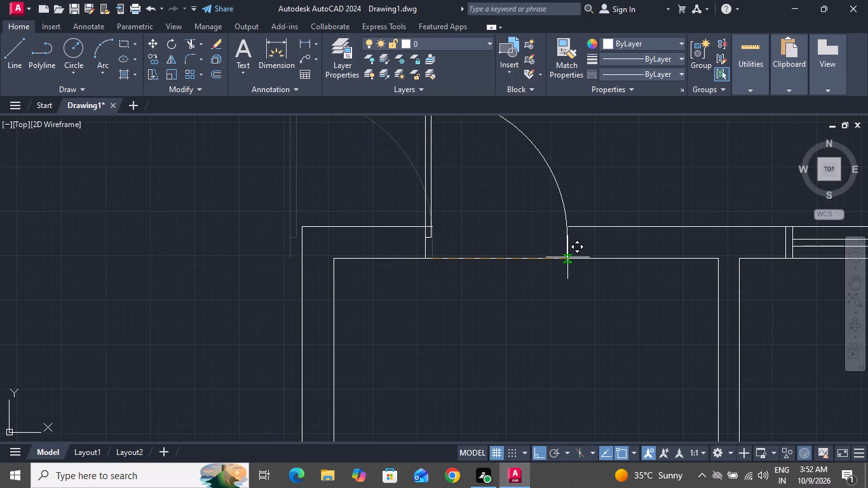
scroll(567, 257, up, 2)
scroll(567, 257, down, 1)
scroll(567, 257, up, 2)
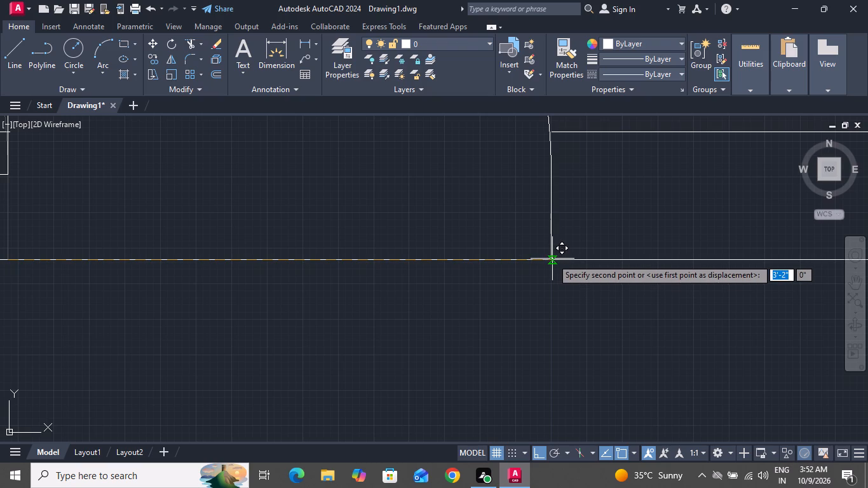
click(553, 261)
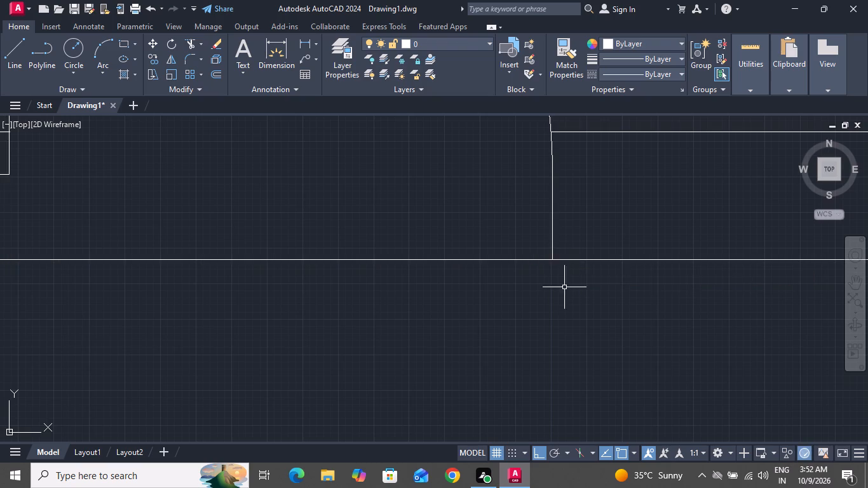
Trim the outer wall line crossing the door leaf at the hinge side, including the small stub beyond the leaf.
scroll(566, 326, down, 2)
scroll(566, 326, up, 1)
scroll(566, 326, down, 2)
scroll(442, 292, up, 2)
scroll(412, 273, down, 1)
scroll(412, 273, up, 2)
text(tr)
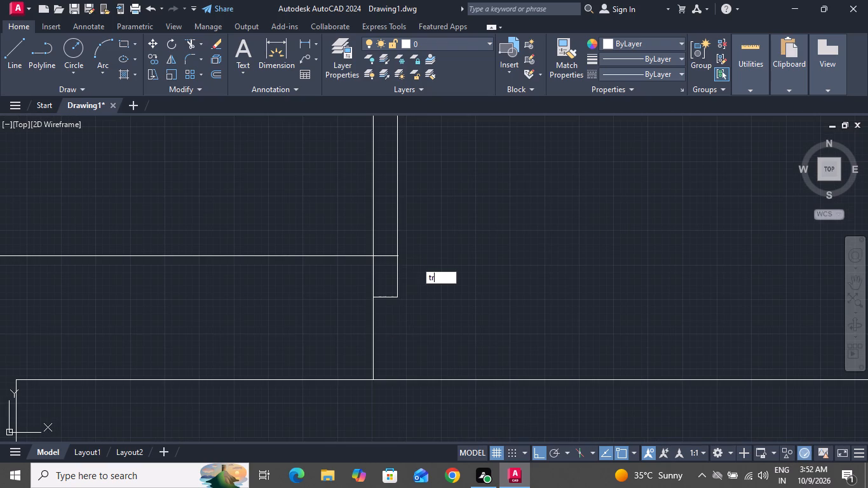
key(space)
key(space)
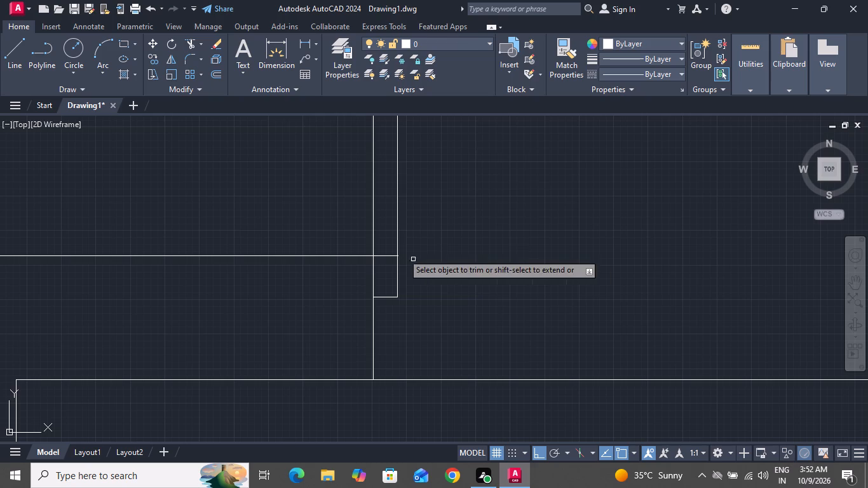
scroll(385, 260, up, 3)
click(386, 263)
click(401, 206)
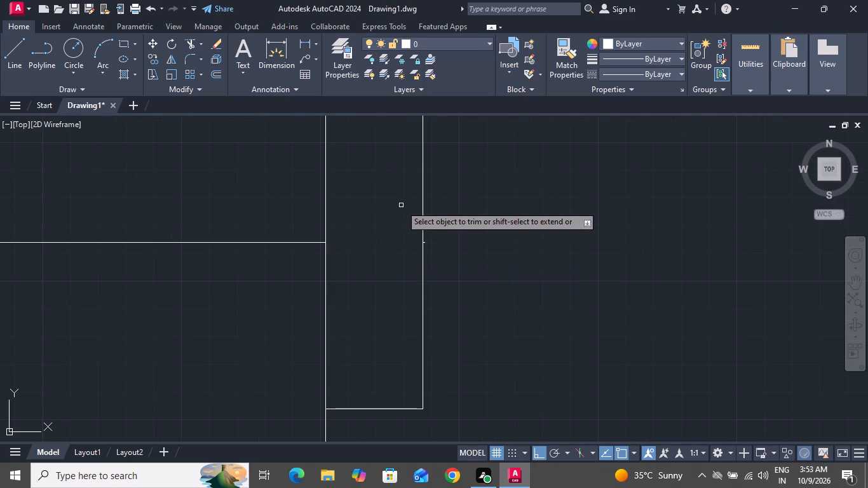
scroll(398, 224, down, 1)
scroll(412, 243, up, 3)
scroll(409, 225, down, 1)
scroll(408, 224, up, 3)
scroll(408, 217, down, 1)
scroll(408, 217, up, 2)
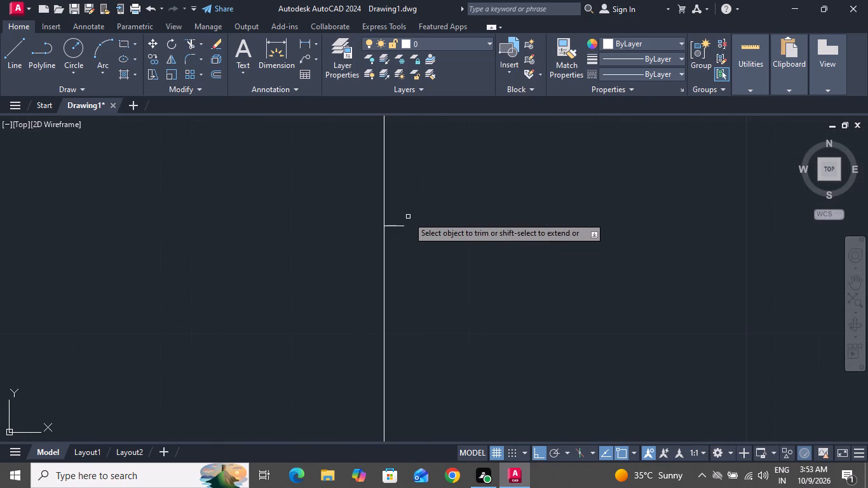
click(408, 217)
click(390, 243)
scroll(435, 230, down, 2)
scroll(447, 238, up, 1)
scroll(447, 238, down, 3)
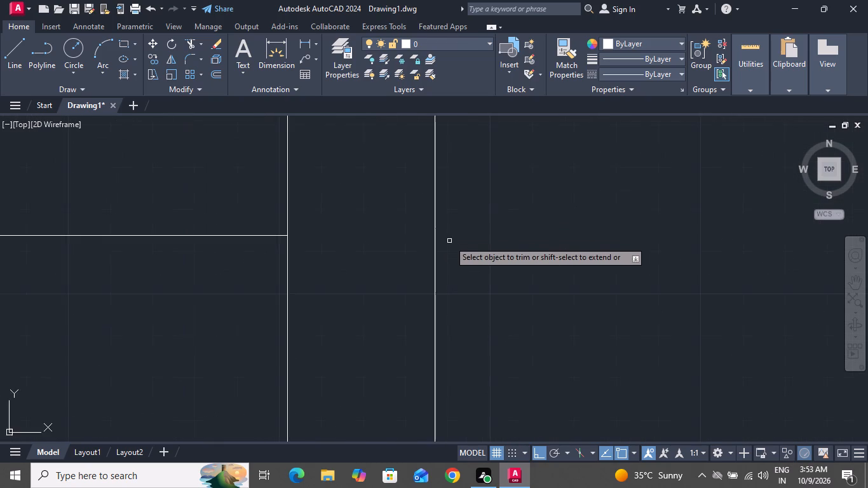
scroll(451, 246, down, 6)
scroll(451, 247, up, 1)
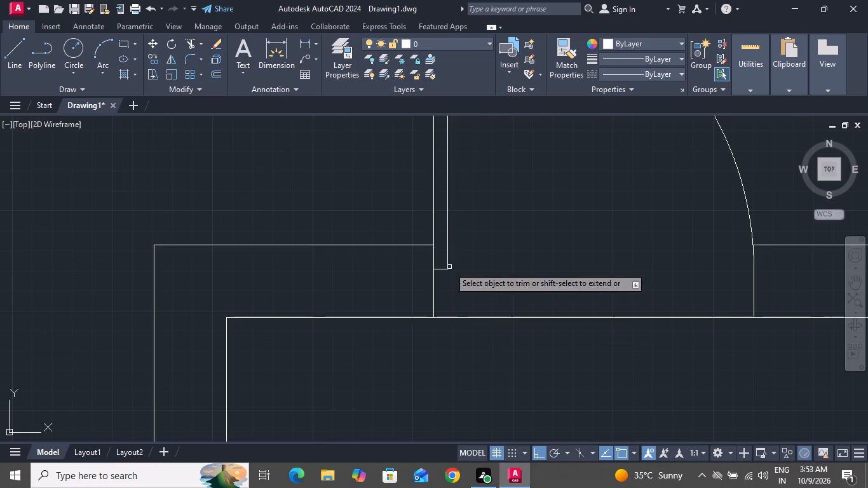
scroll(445, 267, down, 3)
scroll(445, 268, up, 1)
scroll(445, 332, down, 3)
right_click(498, 358)
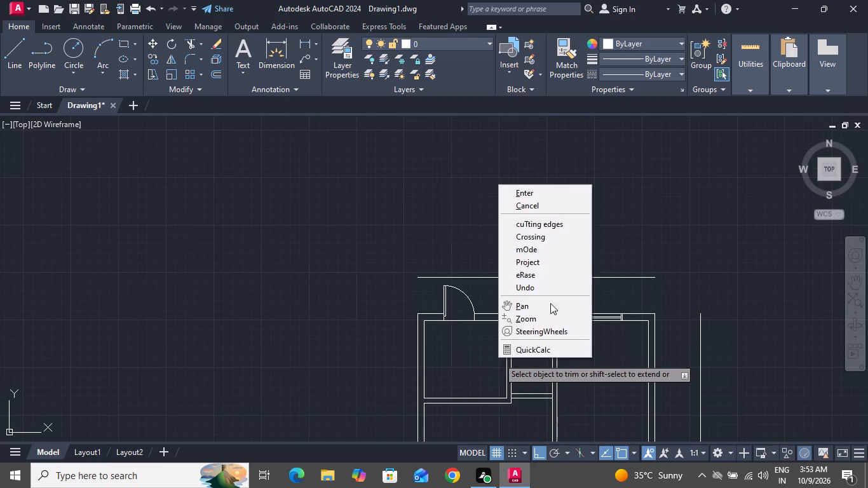
click(535, 205)
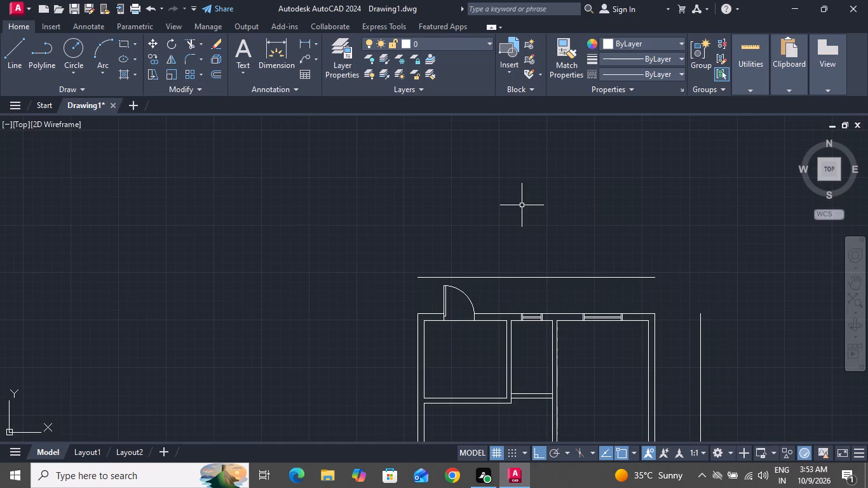
Extend the inner right wall line of the upper-left room down to the lower line of its bottom wall.
text(ex)
key(space)
key(space)
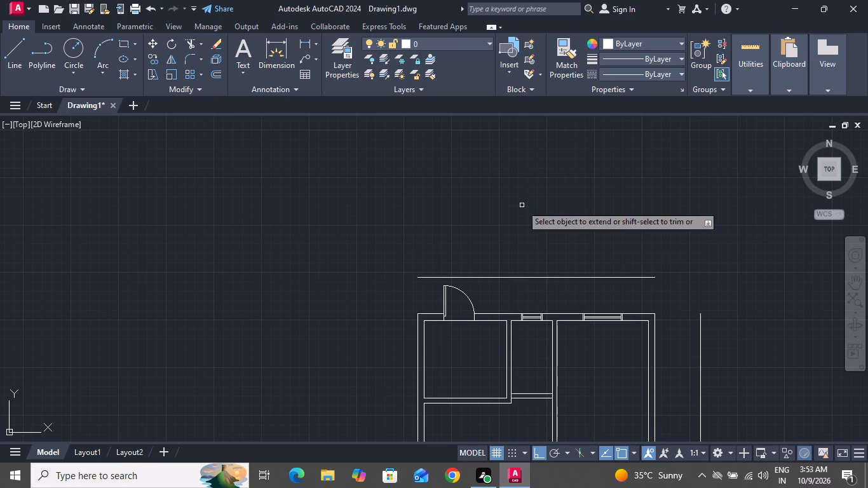
scroll(513, 404, up, 3)
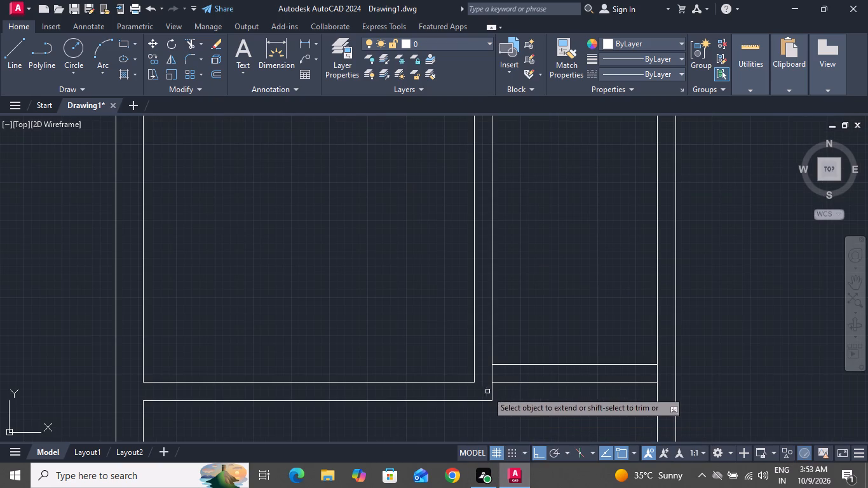
click(492, 393)
click(492, 345)
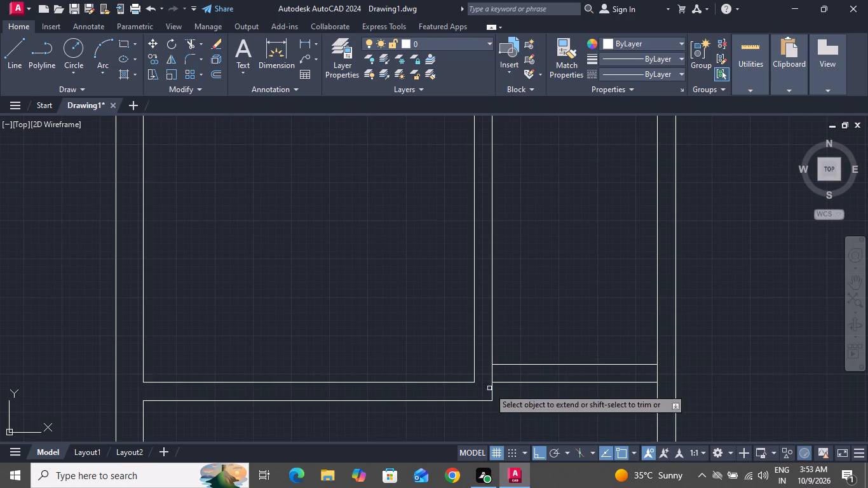
click(493, 395)
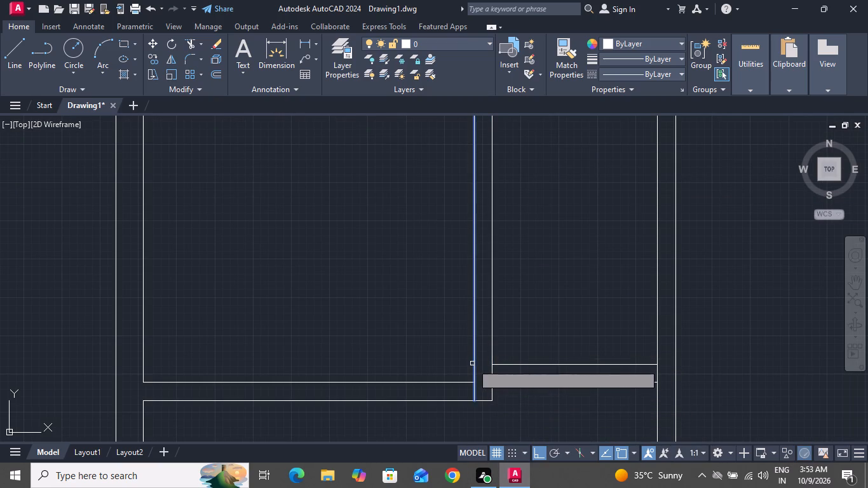
click(475, 365)
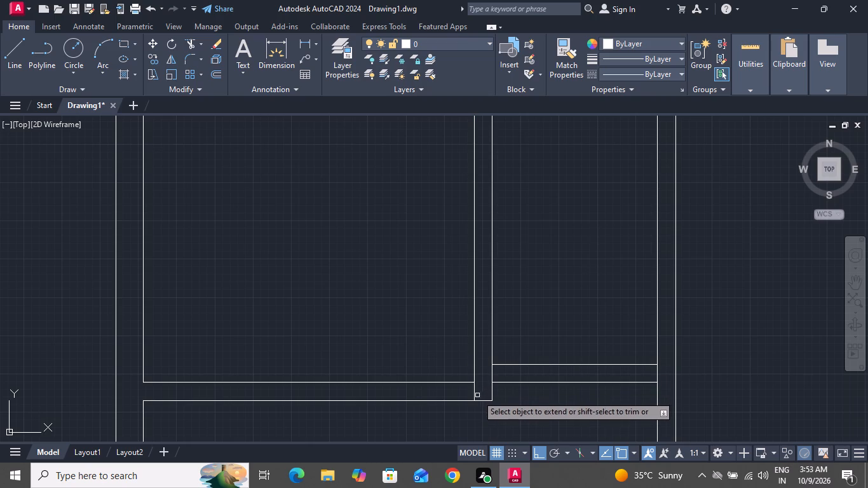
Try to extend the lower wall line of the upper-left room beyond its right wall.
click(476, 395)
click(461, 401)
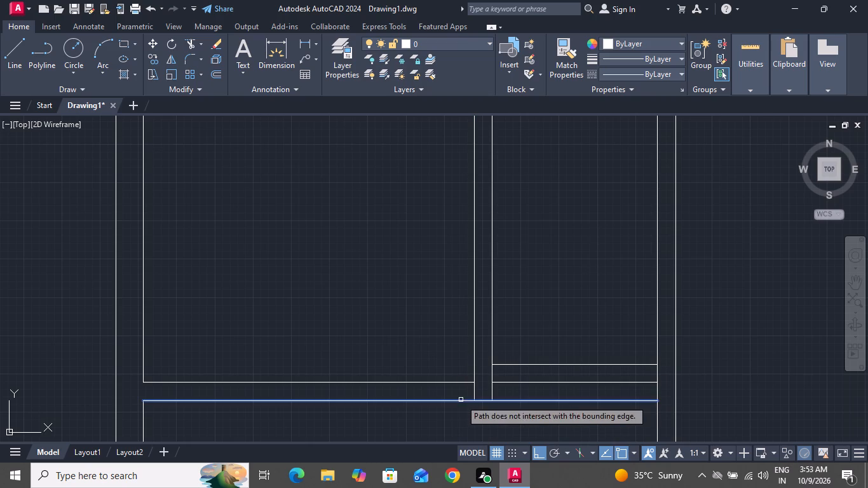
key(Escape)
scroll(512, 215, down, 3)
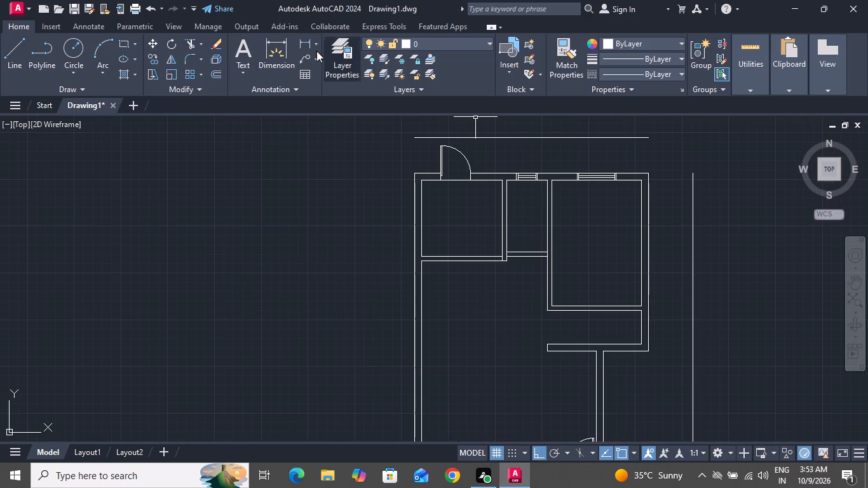
Draw a line from the upper-left room's lower-right wall junction about 3'-5" down, continuing about 2'-6" right.
click(21, 53)
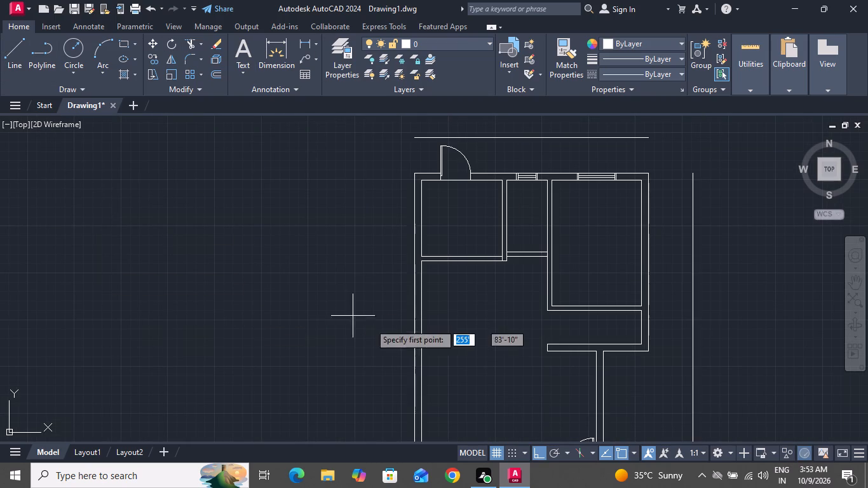
scroll(498, 289, up, 3)
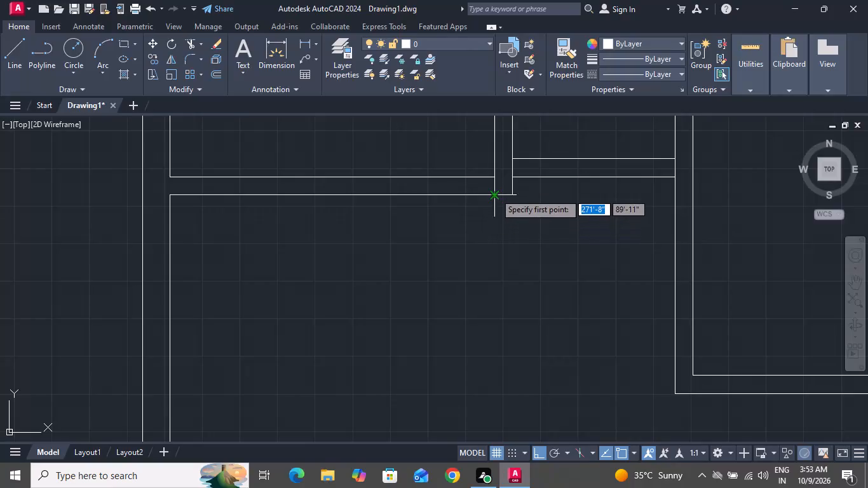
click(495, 193)
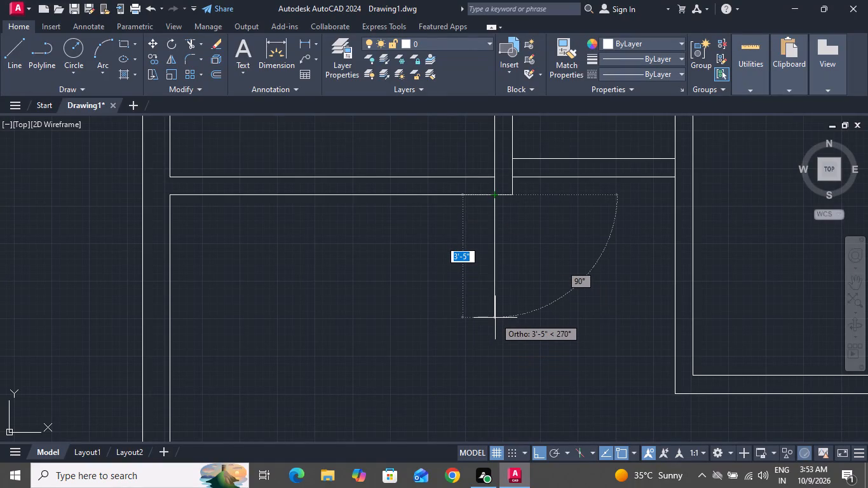
click(495, 318)
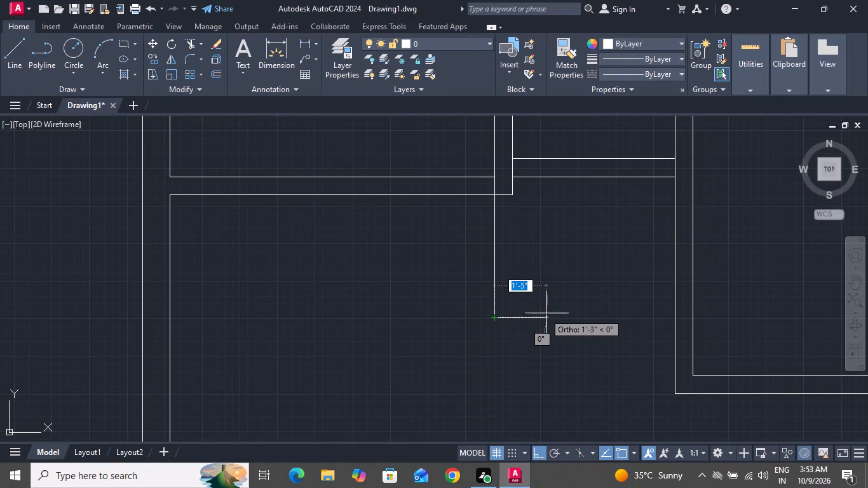
click(585, 315)
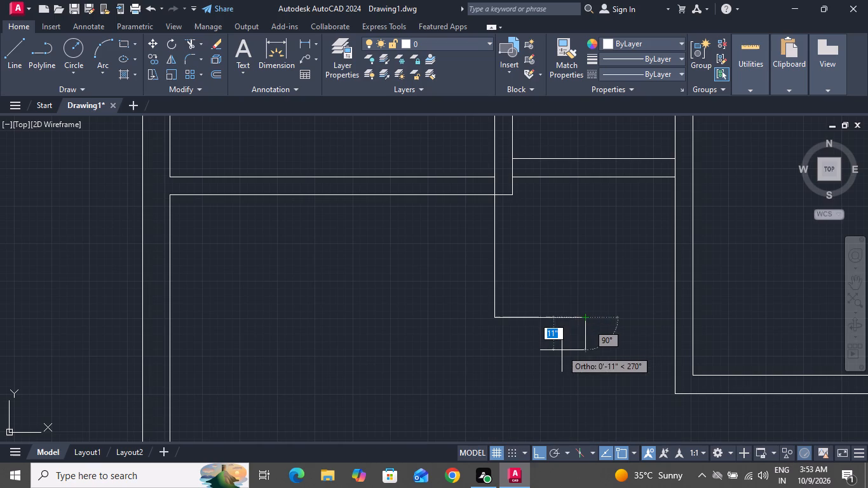
right_click(562, 350)
click(588, 215)
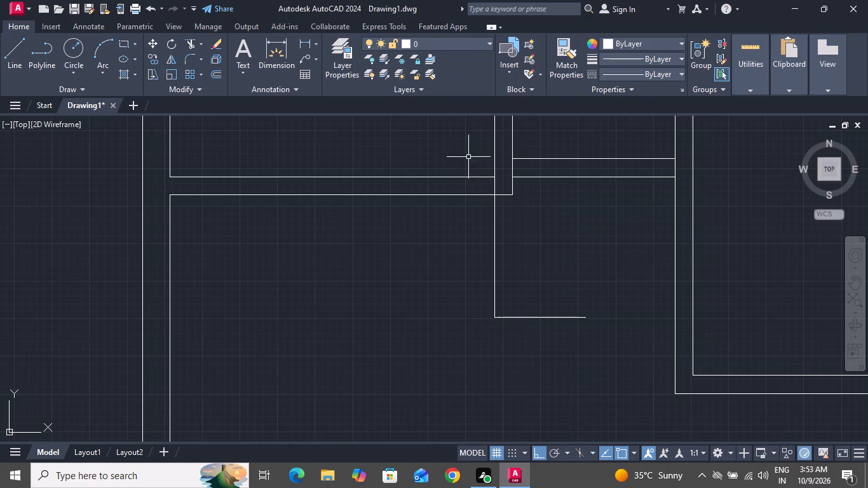
Draw the parallel wall line from the outer corner of the same junction about 2'-11" straight down.
click(17, 50)
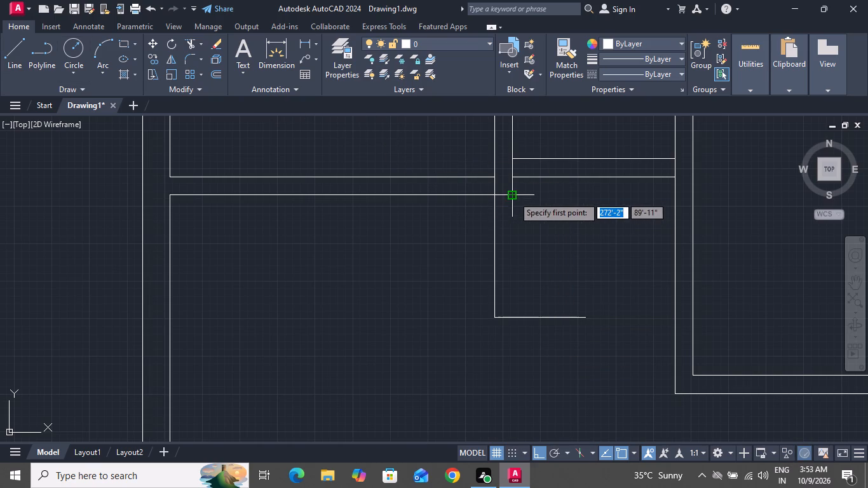
click(513, 196)
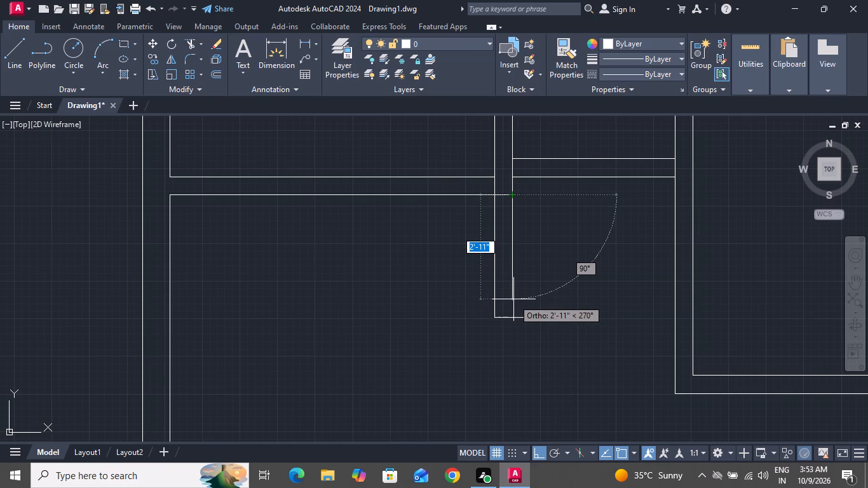
click(513, 299)
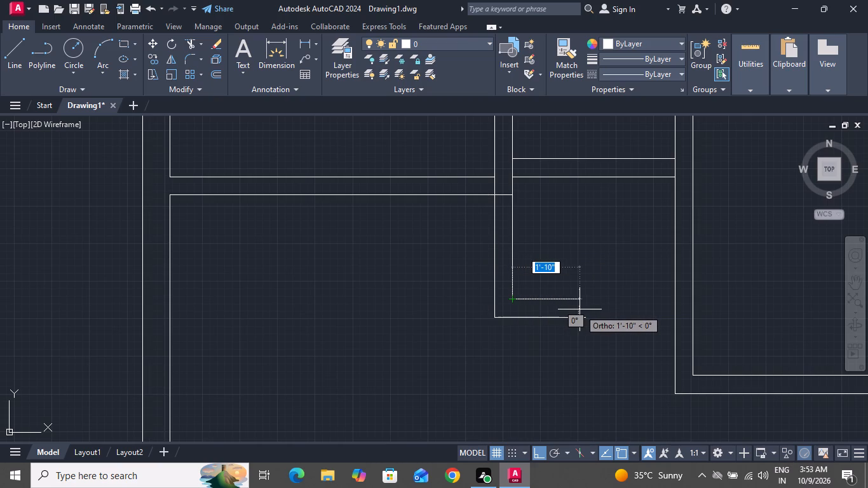
key(Escape)
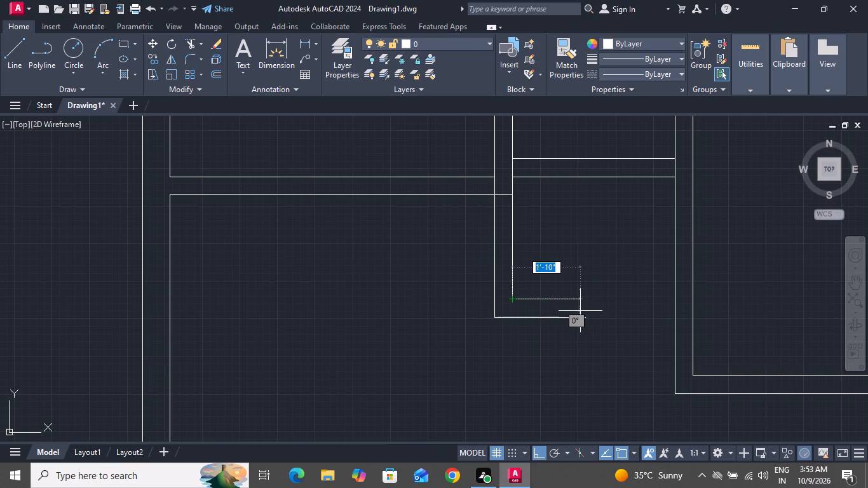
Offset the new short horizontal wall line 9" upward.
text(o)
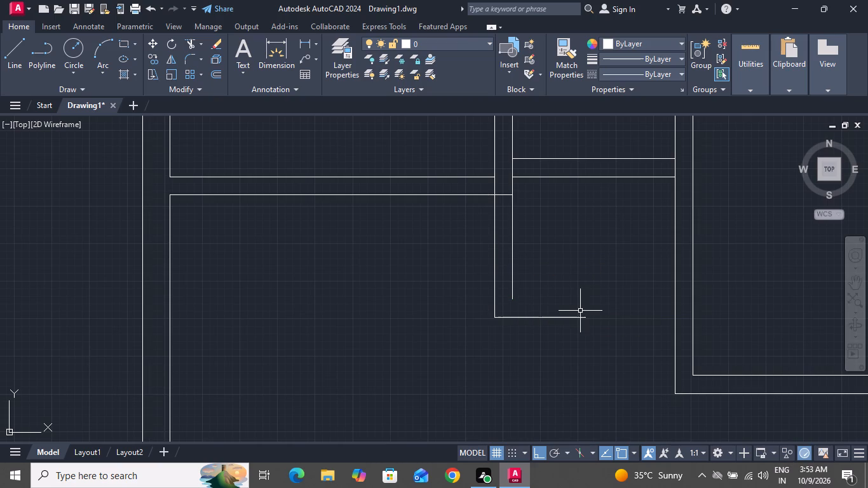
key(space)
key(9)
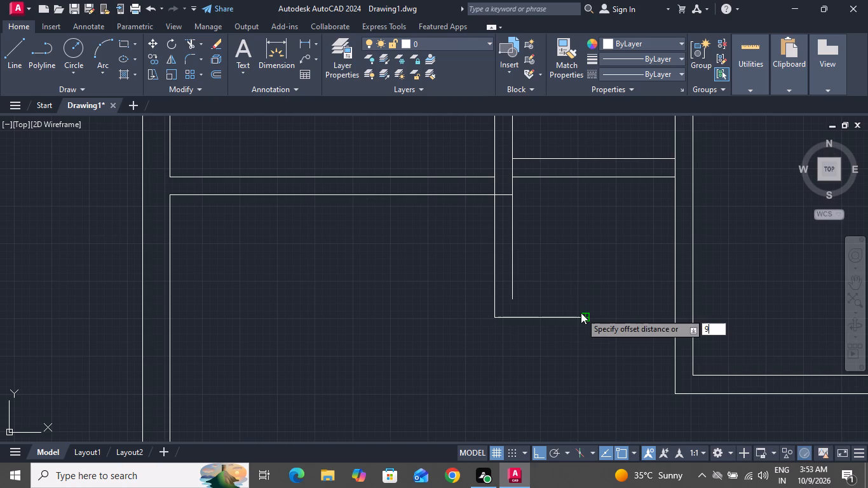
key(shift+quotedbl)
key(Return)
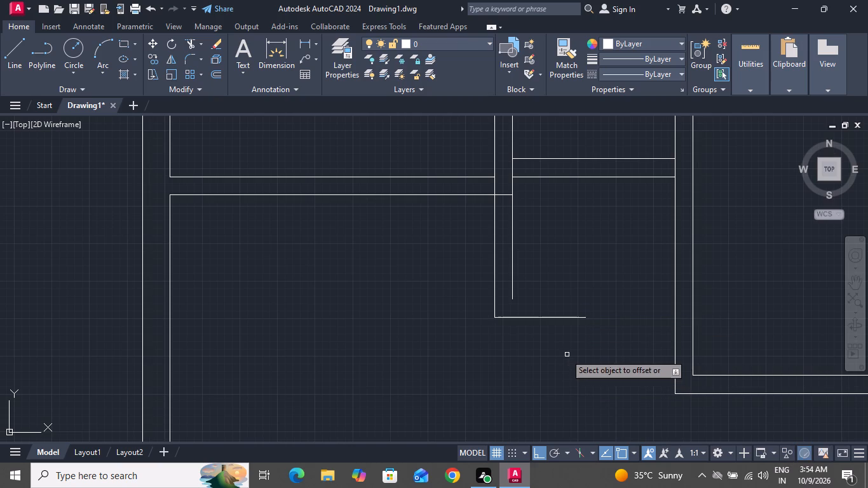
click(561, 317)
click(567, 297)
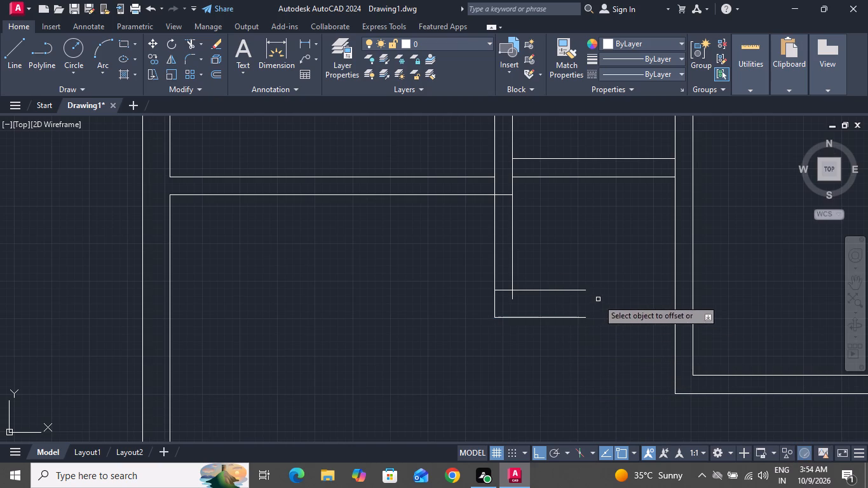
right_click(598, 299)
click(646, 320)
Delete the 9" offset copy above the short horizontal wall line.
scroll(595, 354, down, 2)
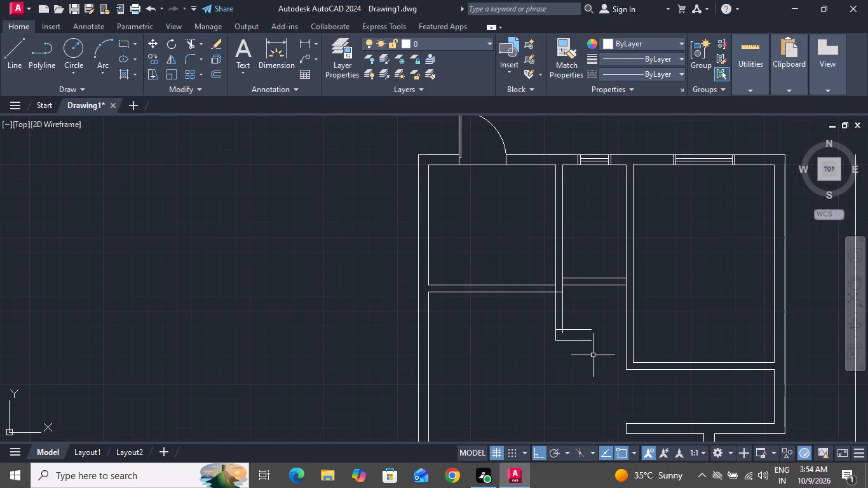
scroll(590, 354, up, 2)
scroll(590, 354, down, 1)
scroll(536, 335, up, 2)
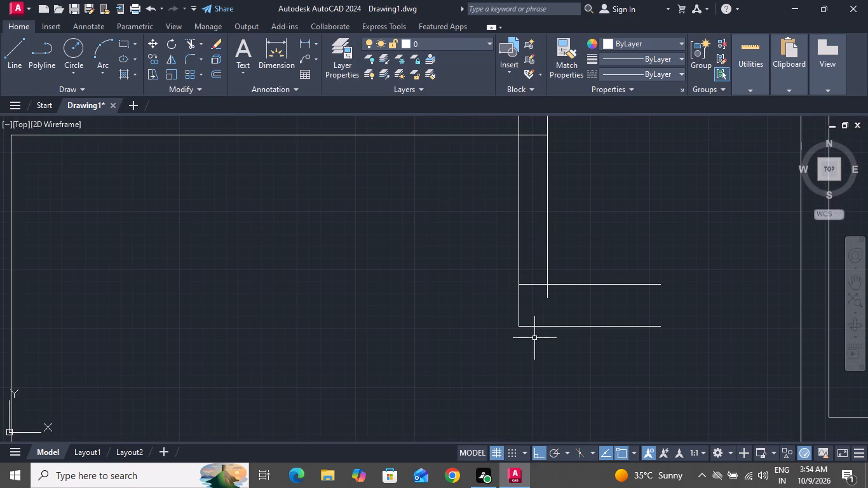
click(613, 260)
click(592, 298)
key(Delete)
Offset the short horizontal wall line 9" upward again.
key(o)
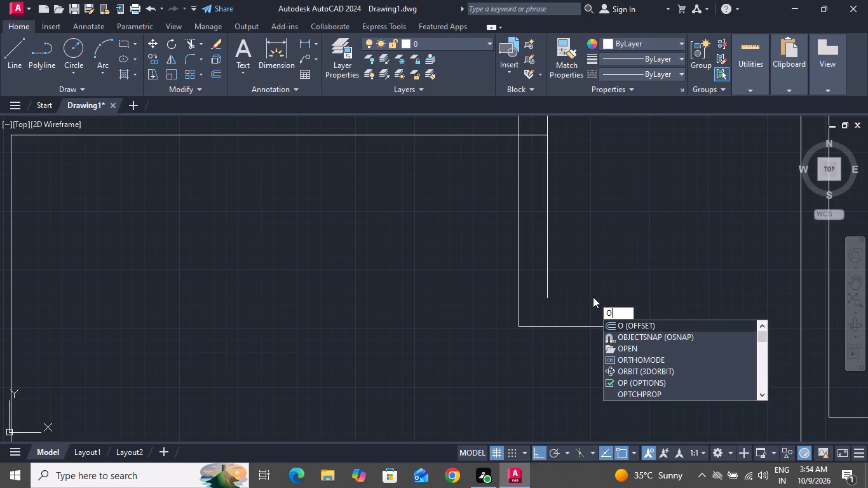
key(space)
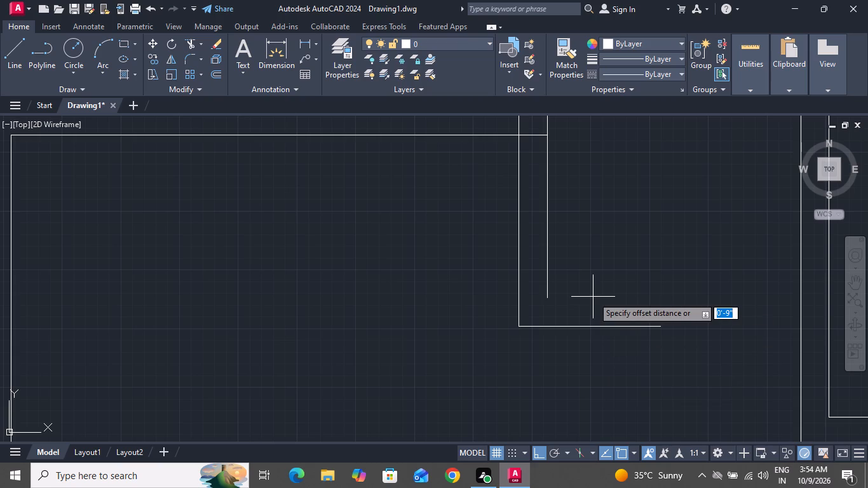
key(9)
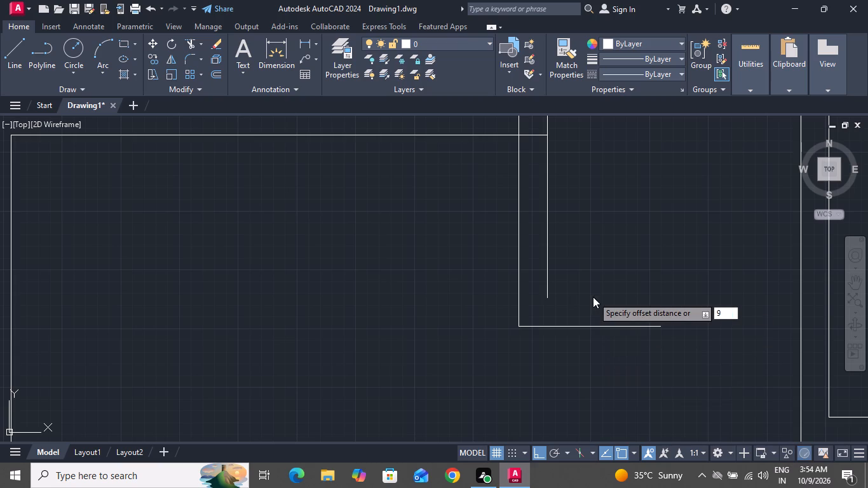
key(shift+quotedbl)
key(Return)
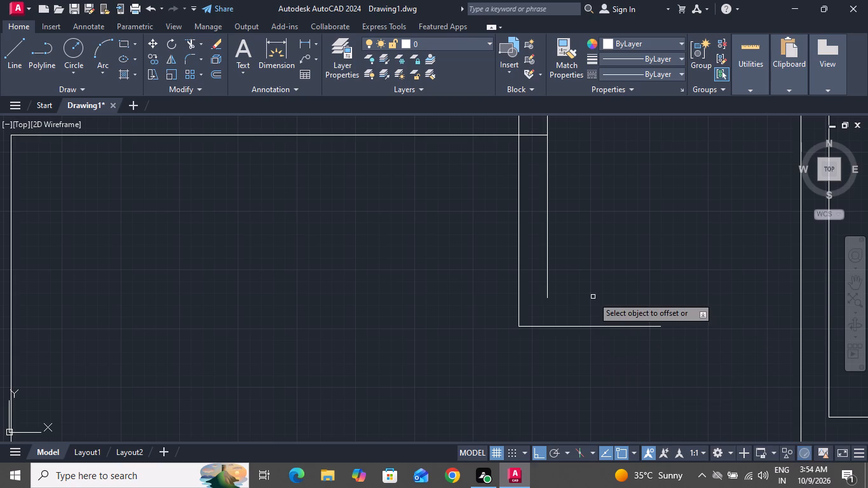
click(585, 327)
click(589, 318)
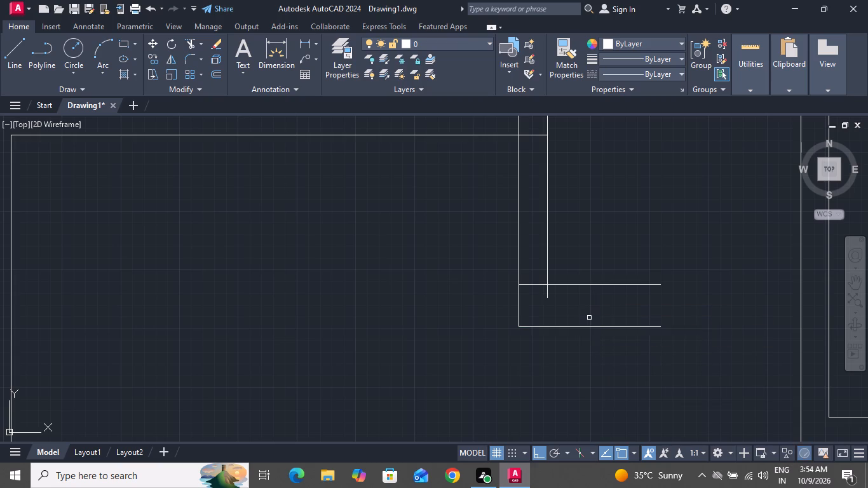
right_click(589, 318)
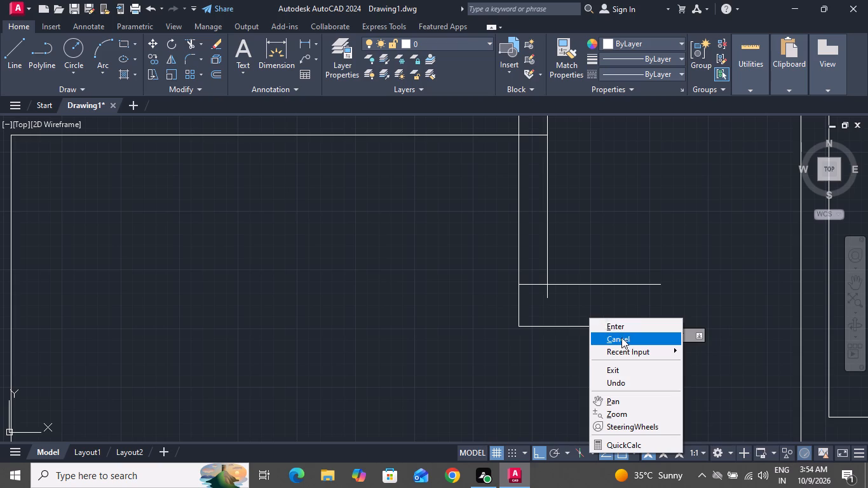
click(621, 337)
Trim the inner vertical line's stub below the 9" offset line and the offset line's end between the two vertical lines.
text(tr)
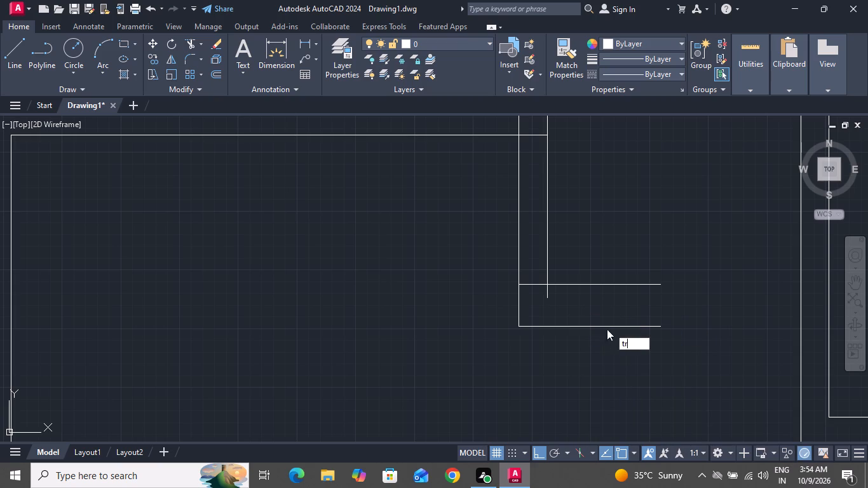
key(space)
key(space)
click(559, 295)
click(543, 295)
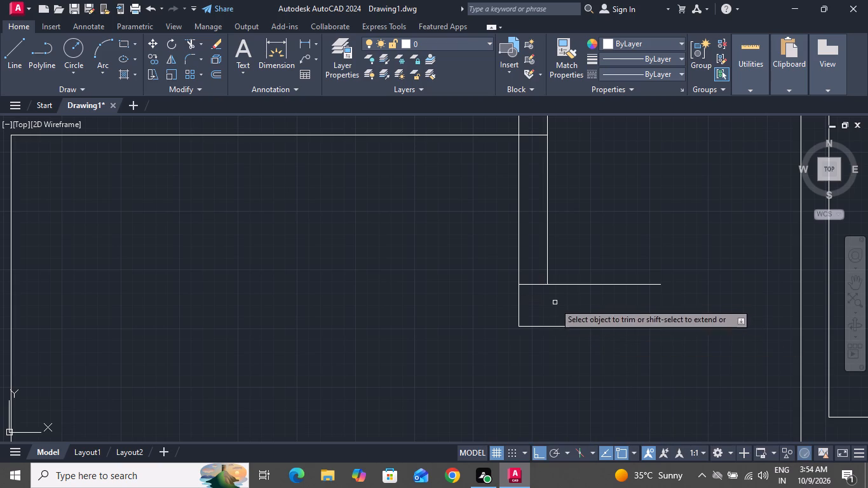
click(538, 298)
click(536, 259)
scroll(557, 315, down, 2)
scroll(557, 329, up, 1)
scroll(560, 355, down, 1)
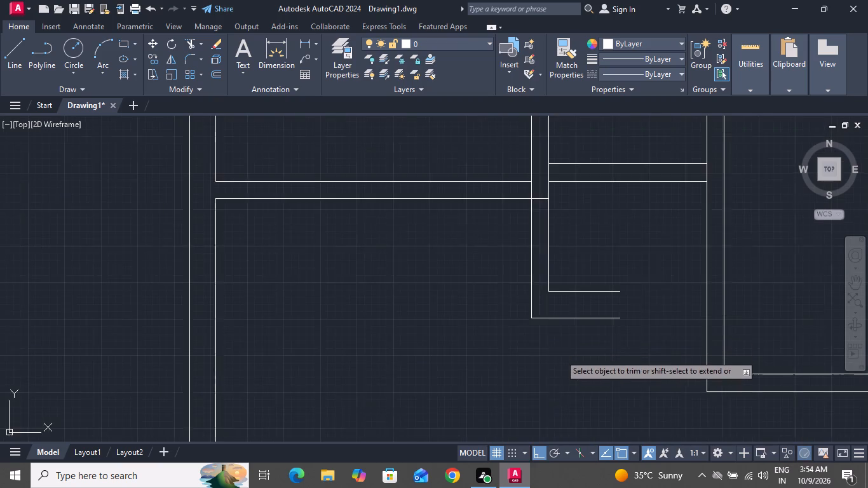
scroll(560, 355, down, 1)
right_click(560, 356)
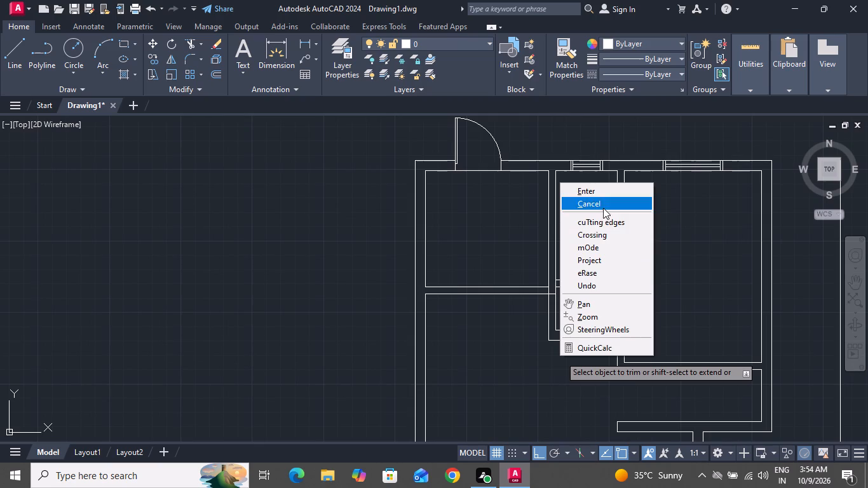
click(603, 205)
Delete the trimmed 9" offset line above the short horizontal wall line.
scroll(583, 332, up, 2)
scroll(583, 332, down, 1)
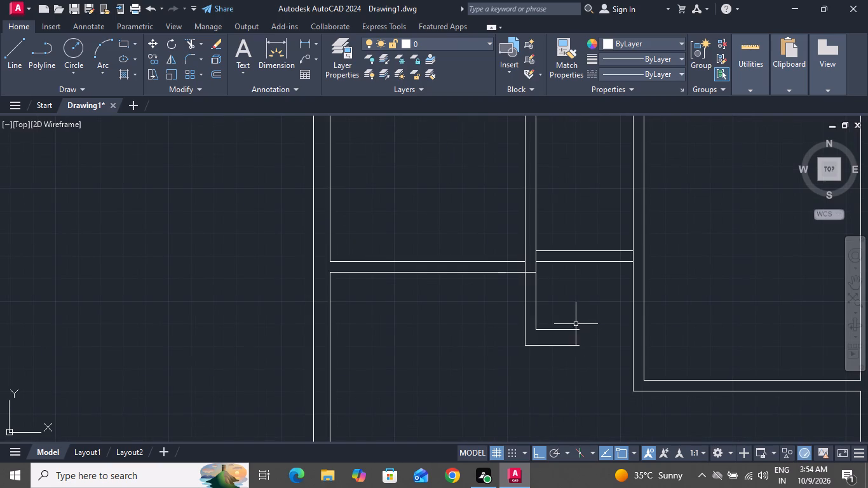
click(571, 330)
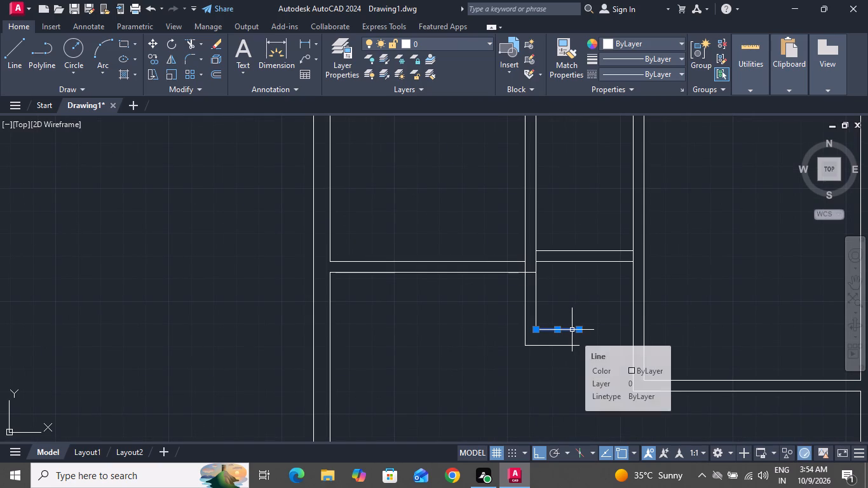
key(Delete)
Offset the short horizontal wall line 6" upward.
text(o 6)
key(shift+quotedbl)
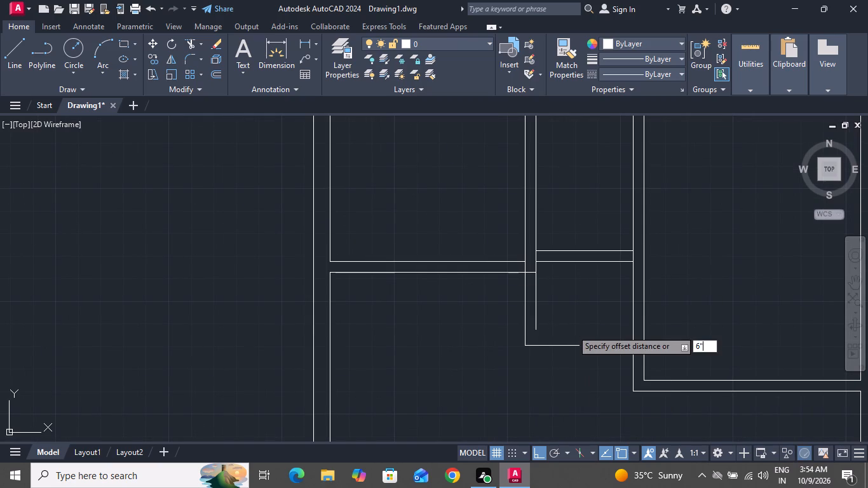
key(Return)
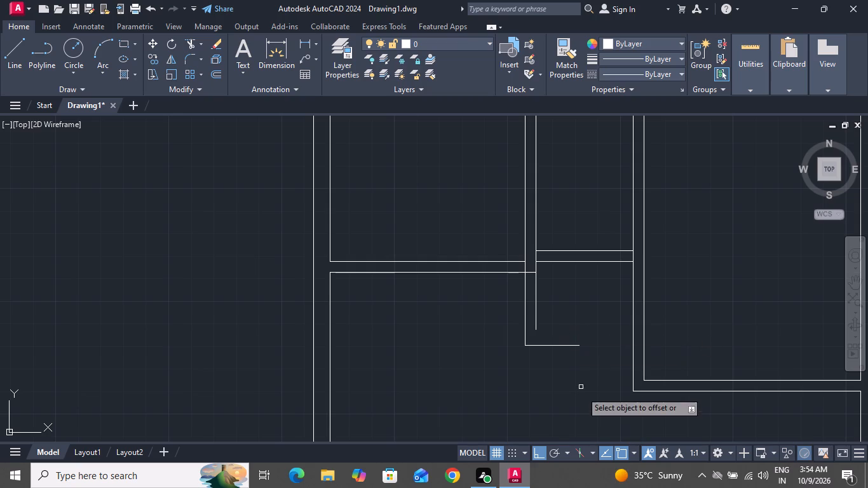
scroll(560, 351, up, 2)
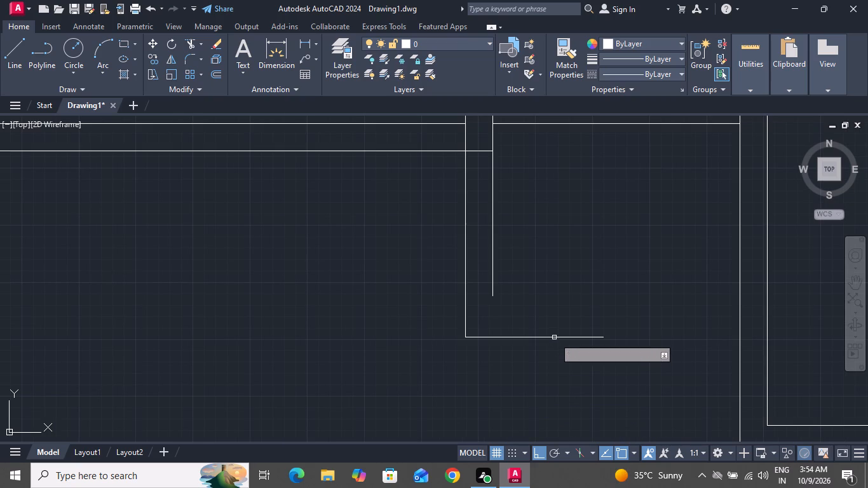
click(554, 337)
click(554, 327)
right_click(559, 324)
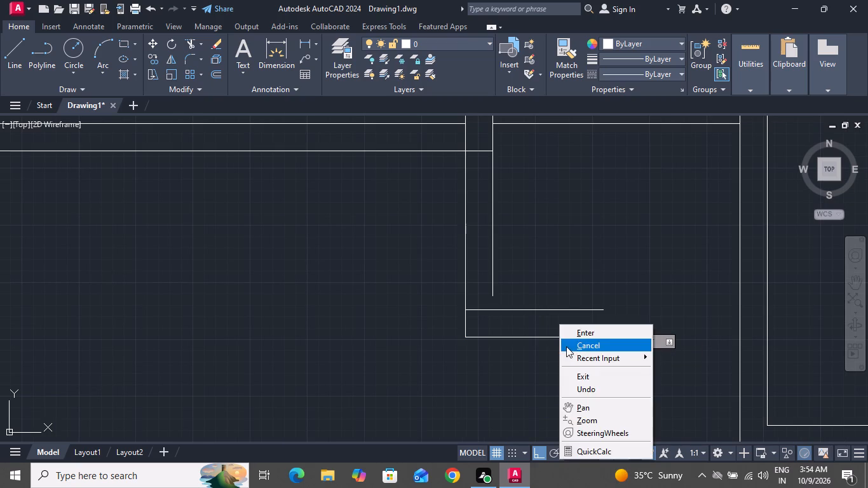
Extend the inner vertical wall line down to the 6" offset line of the short return.
click(567, 347)
text(ex)
key(space)
key(space)
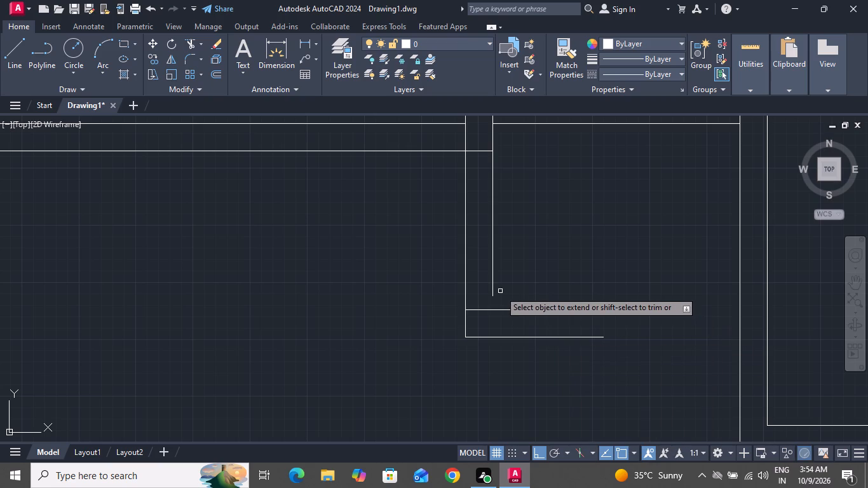
click(493, 279)
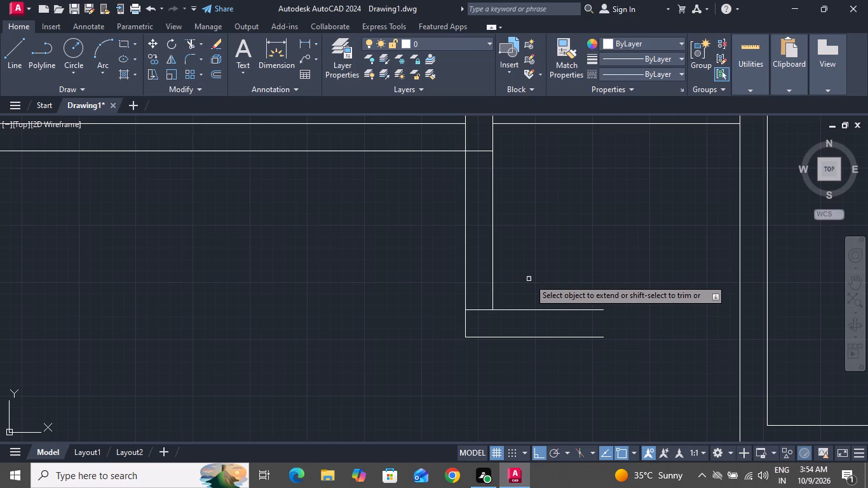
right_click(534, 274)
click(545, 291)
Trim the two horizontal line pieces crossing between the vertical wall lines, at the short return and at the interior wall junction above.
text(tr)
key(space)
key(space)
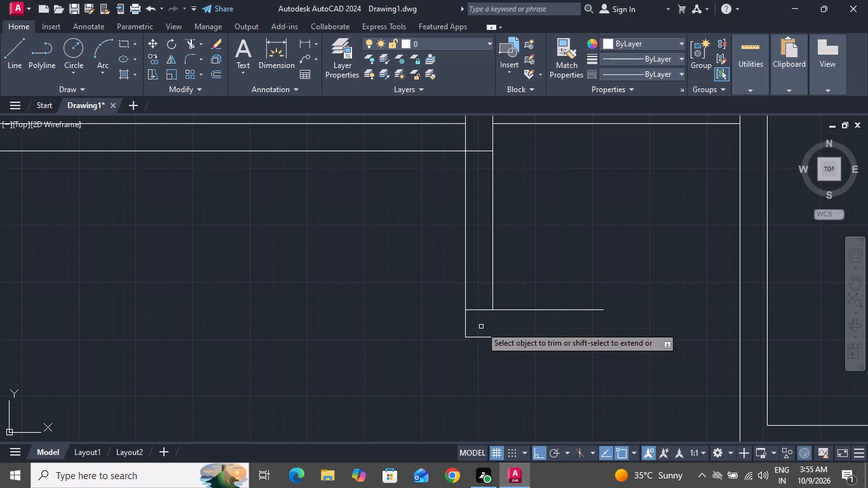
click(480, 324)
click(484, 285)
scroll(526, 271, down, 1)
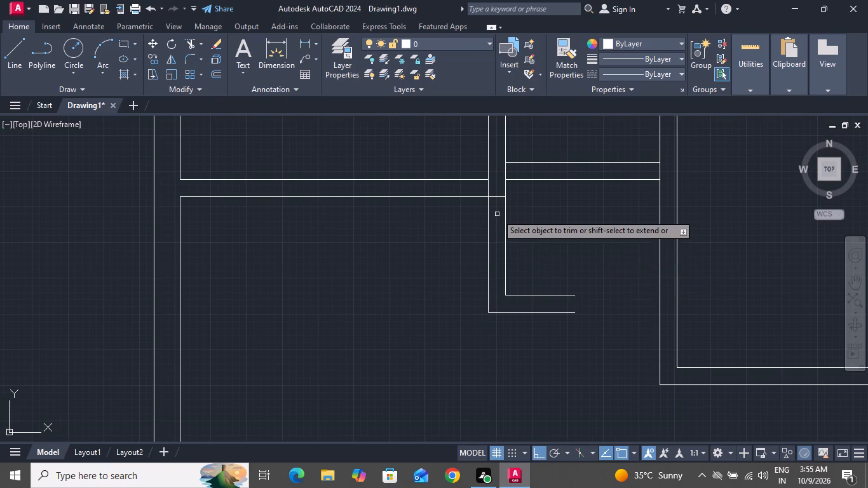
scroll(497, 214, up, 2)
drag(498, 199, 498, 190)
click(499, 142)
scroll(598, 270, down, 3)
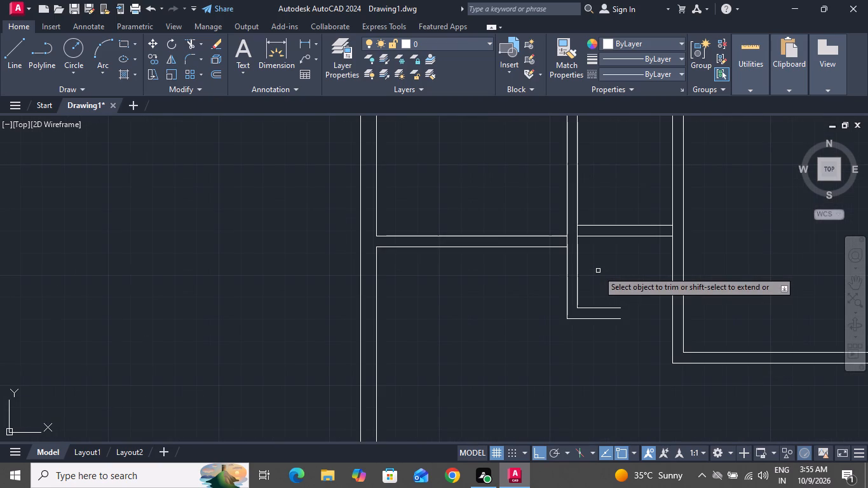
right_click(598, 271)
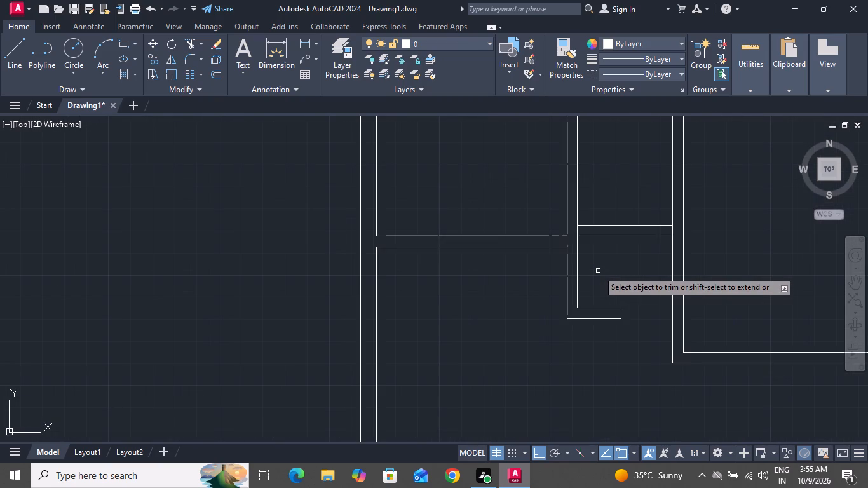
click(602, 277)
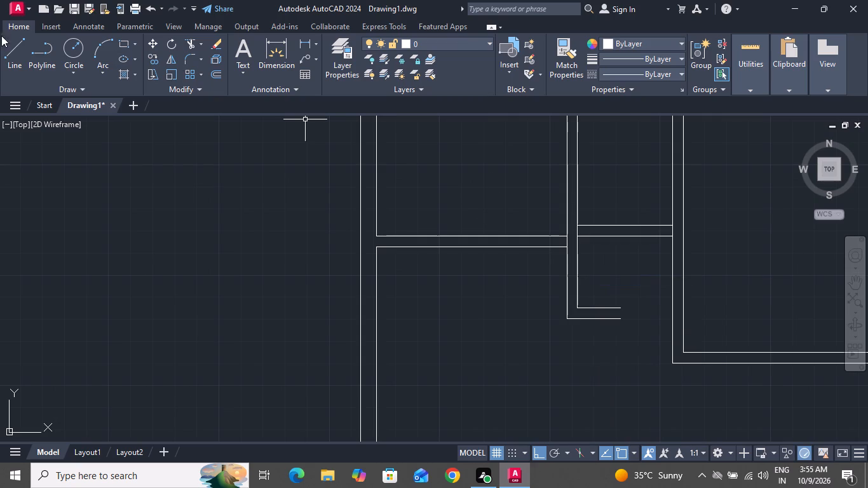
Draw a short vertical line closing the open end of the 6" wall return.
click(9, 40)
scroll(632, 318, up, 3)
scroll(585, 324, down, 1)
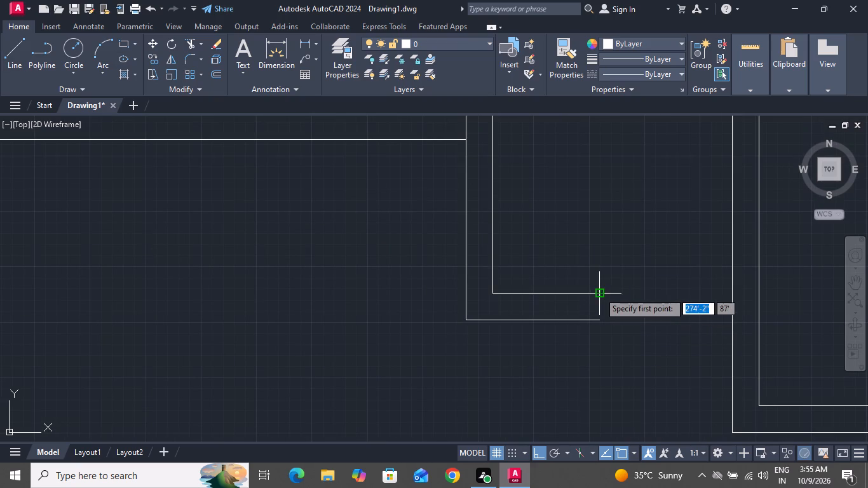
click(599, 292)
click(602, 320)
right_click(602, 320)
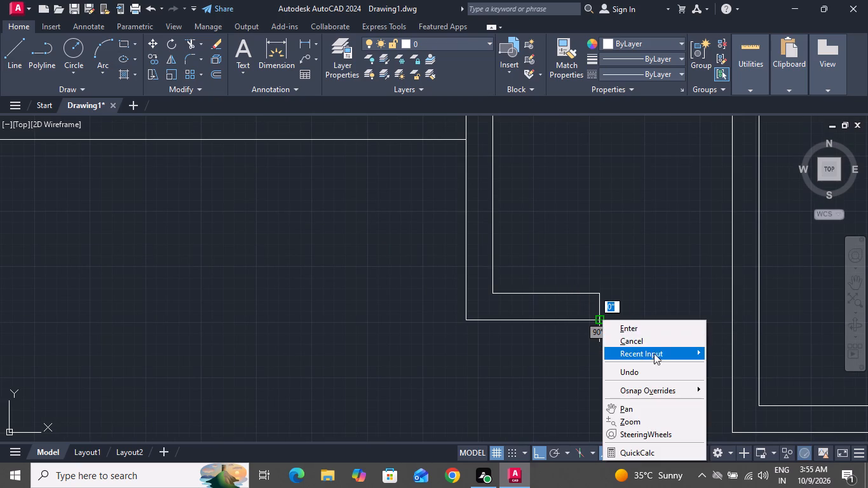
click(648, 338)
scroll(649, 346, up, 1)
scroll(649, 347, down, 3)
scroll(648, 350, up, 1)
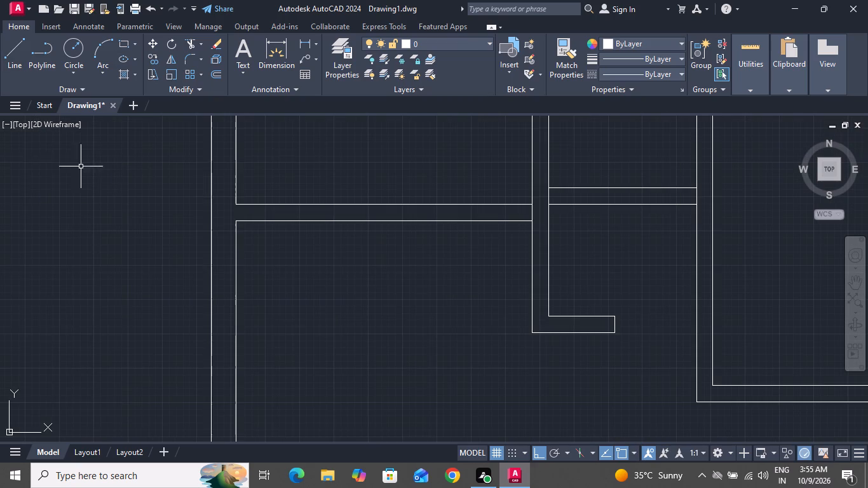
Draw a vertical line about 3'-5" long from the short interior cross wall down to the wall return below.
click(14, 62)
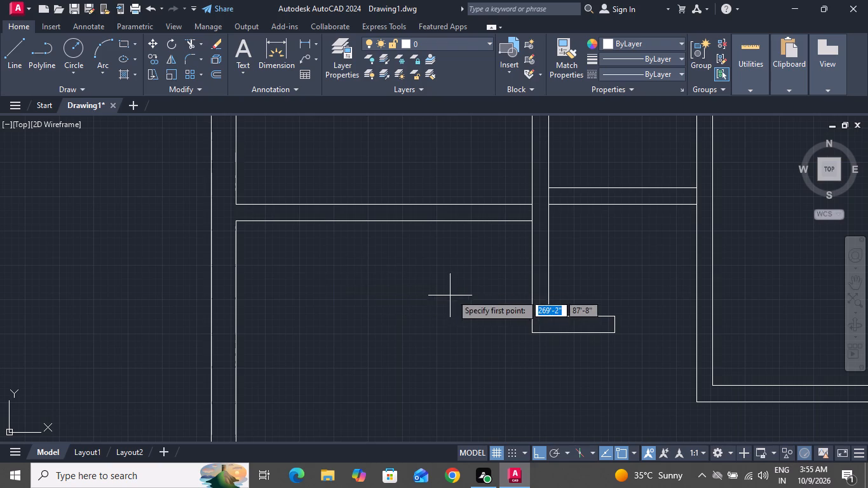
scroll(457, 292, down, 1)
scroll(457, 292, up, 1)
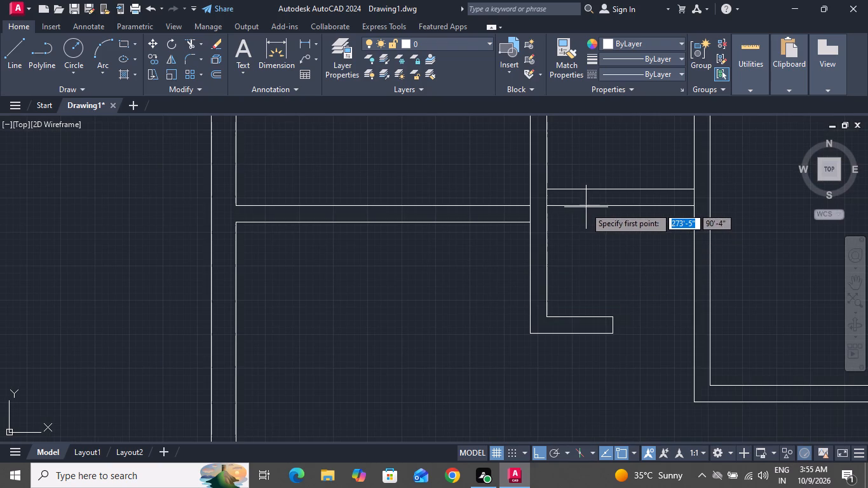
scroll(587, 233, down, 1)
scroll(587, 234, up, 1)
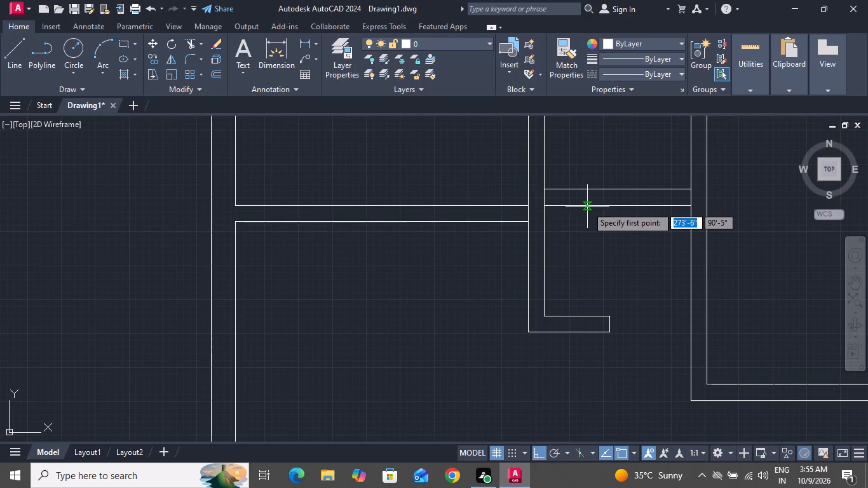
click(587, 207)
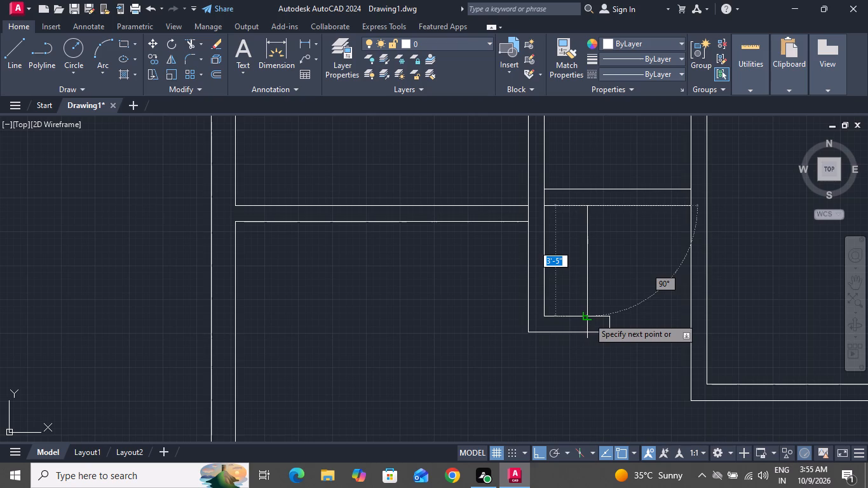
click(588, 318)
right_click(588, 318)
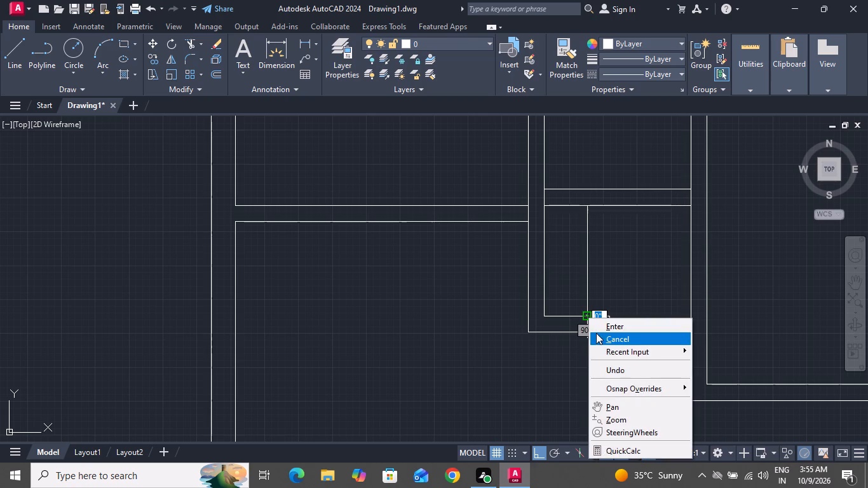
click(597, 338)
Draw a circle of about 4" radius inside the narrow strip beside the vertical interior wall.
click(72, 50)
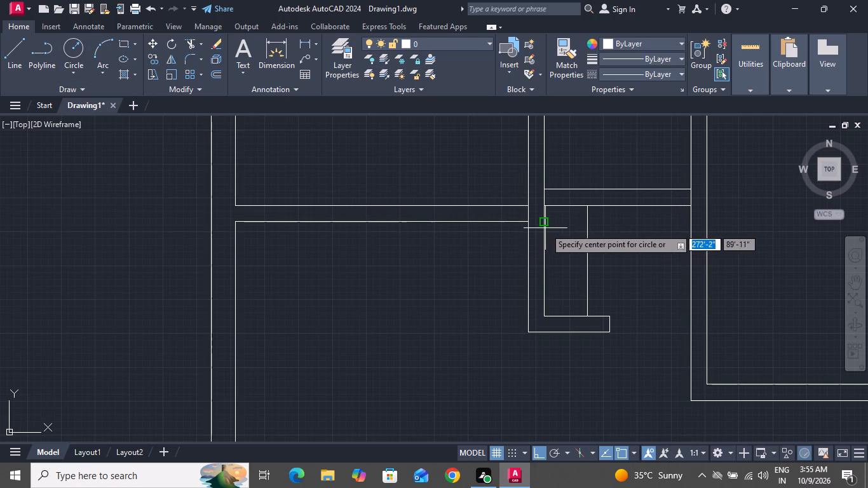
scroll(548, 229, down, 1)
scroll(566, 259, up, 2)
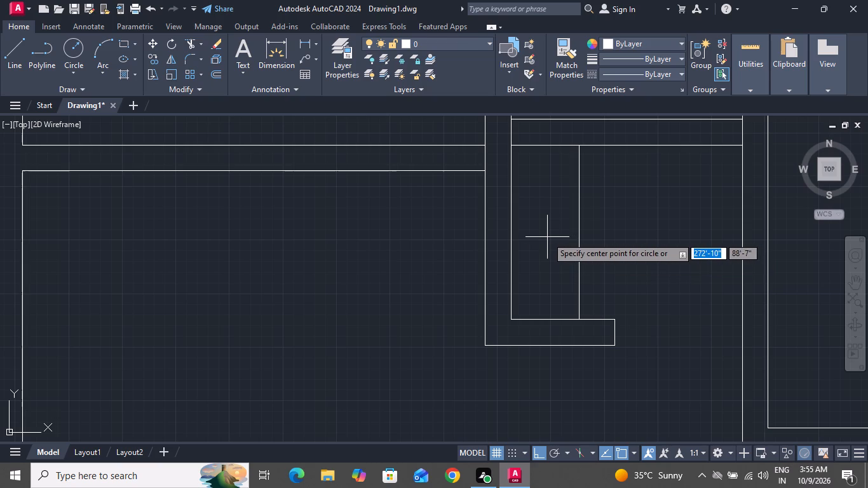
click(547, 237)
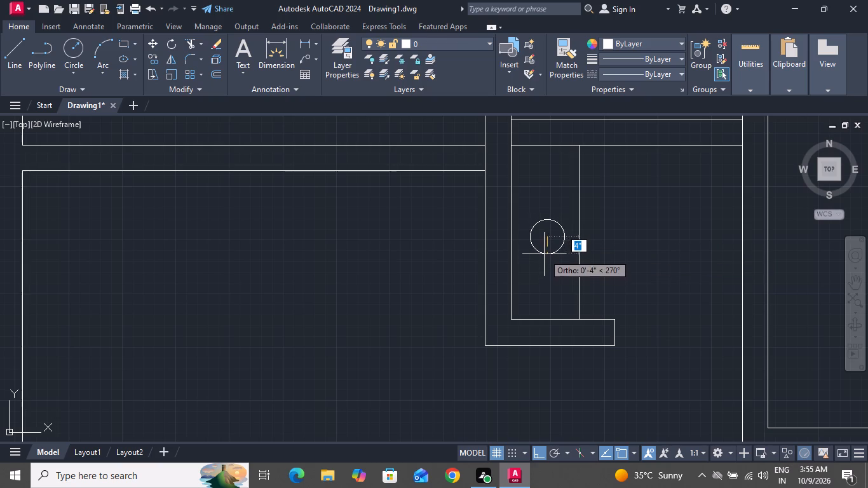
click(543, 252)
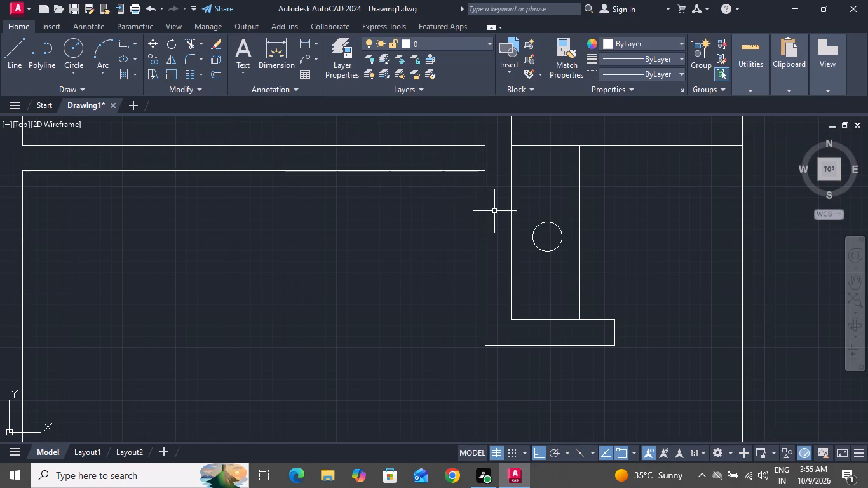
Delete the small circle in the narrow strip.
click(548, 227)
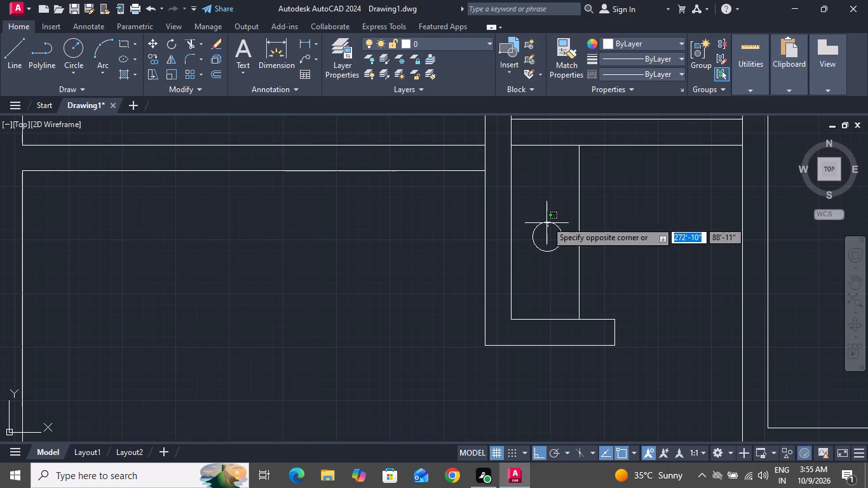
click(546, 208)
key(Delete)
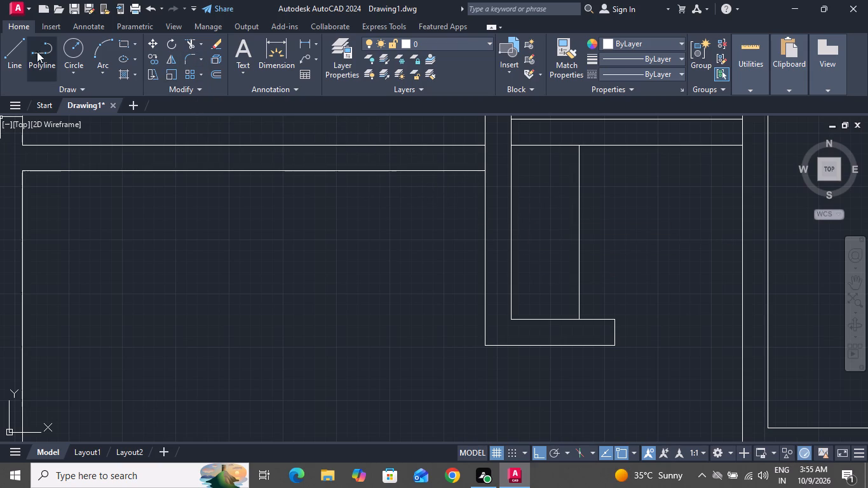
Draw a basin symbol in the narrow strip: a circle nearly spanning its width and a tiny concentric circle at its centre.
click(71, 44)
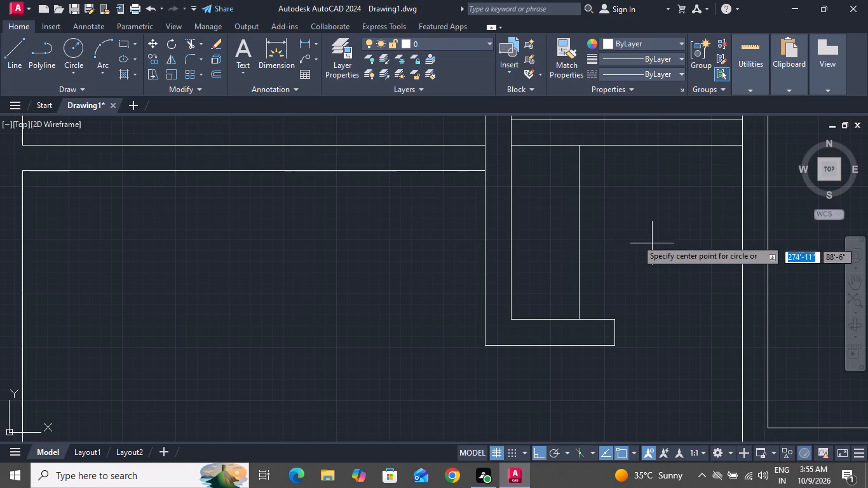
click(543, 234)
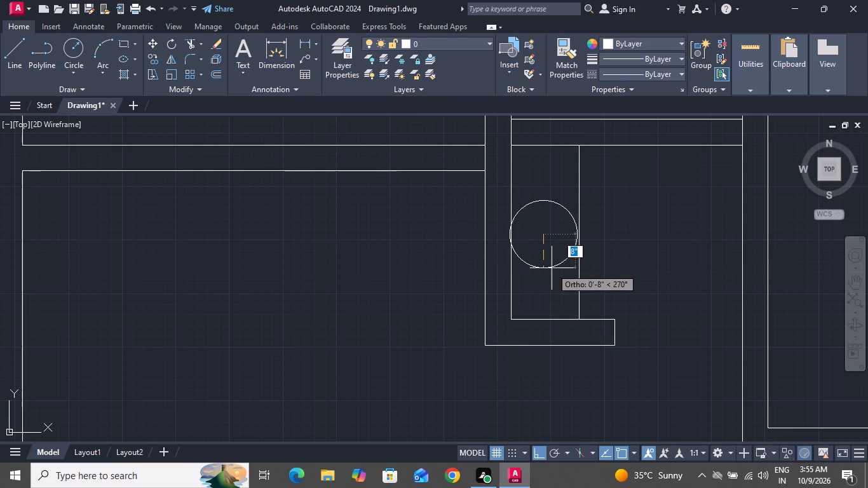
click(553, 262)
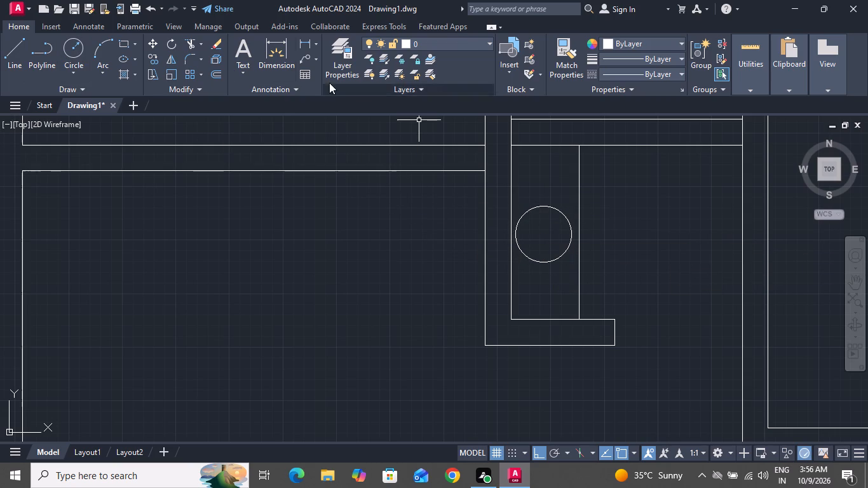
click(81, 45)
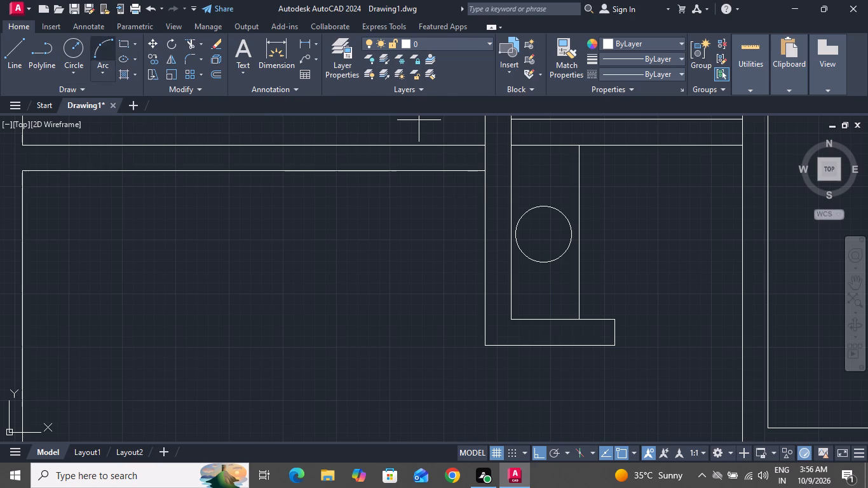
click(541, 235)
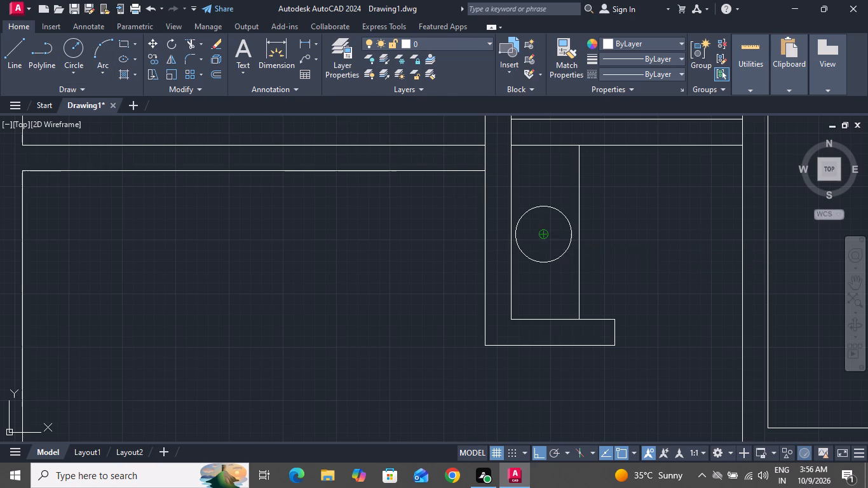
click(543, 238)
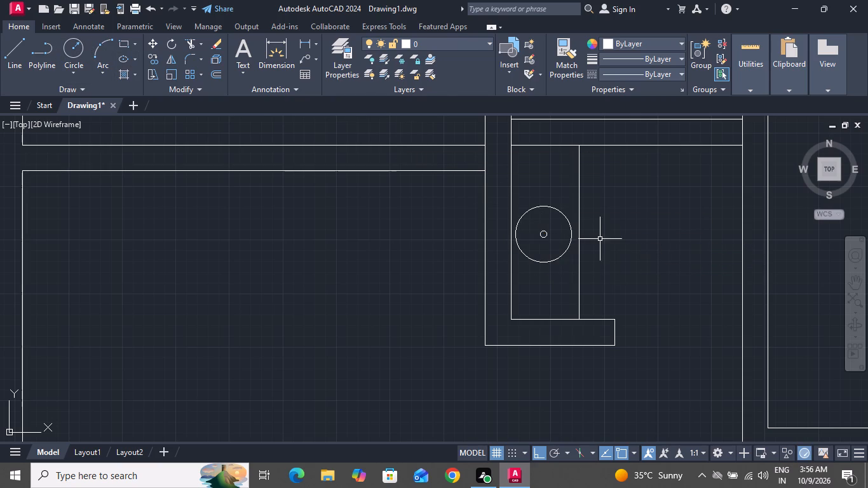
scroll(606, 224, down, 2)
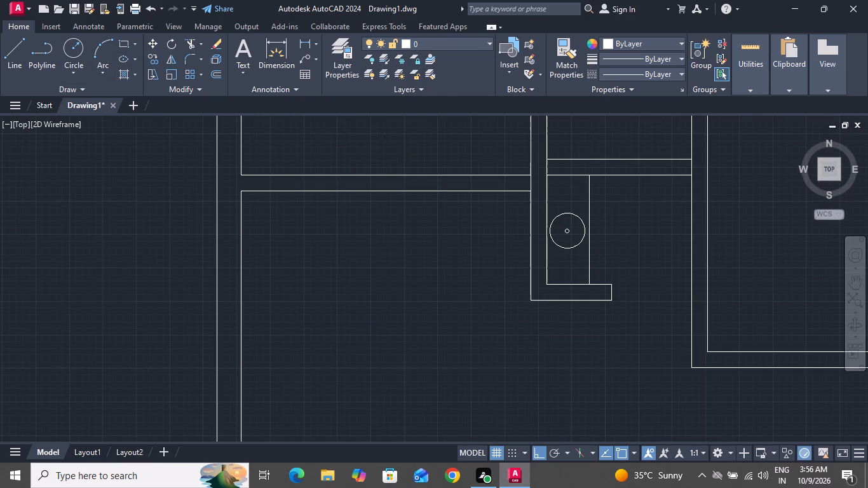
scroll(573, 288, up, 1)
scroll(586, 287, down, 2)
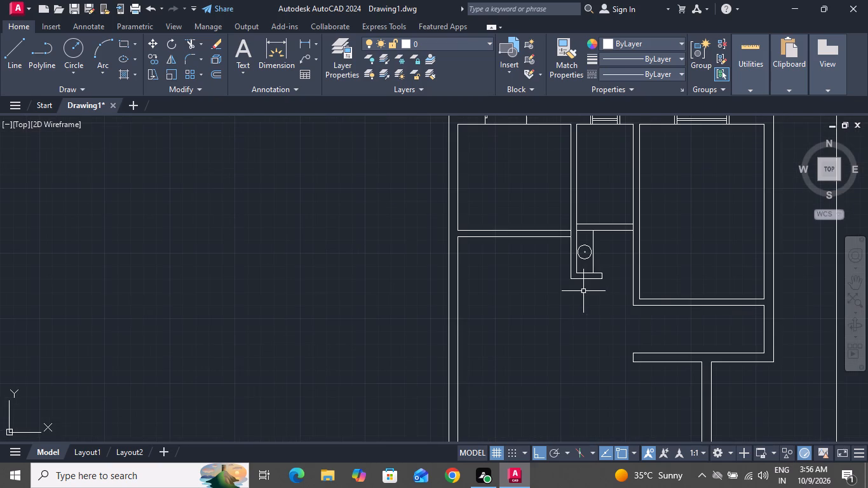
scroll(583, 291, down, 1)
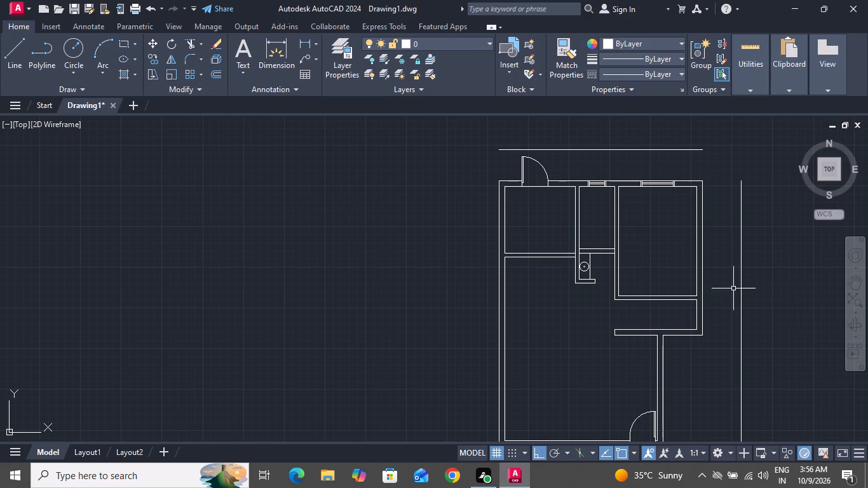
Draw a narrow cabinet strip about 7'-6" long with lines down from the wall stub and across to the lower-right wall's inner face.
click(0, 46)
scroll(651, 347, up, 3)
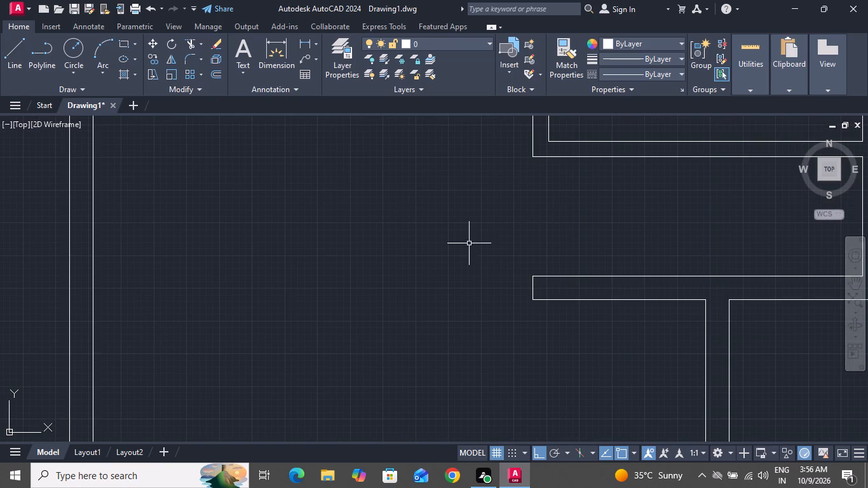
click(9, 52)
scroll(554, 282, down, 2)
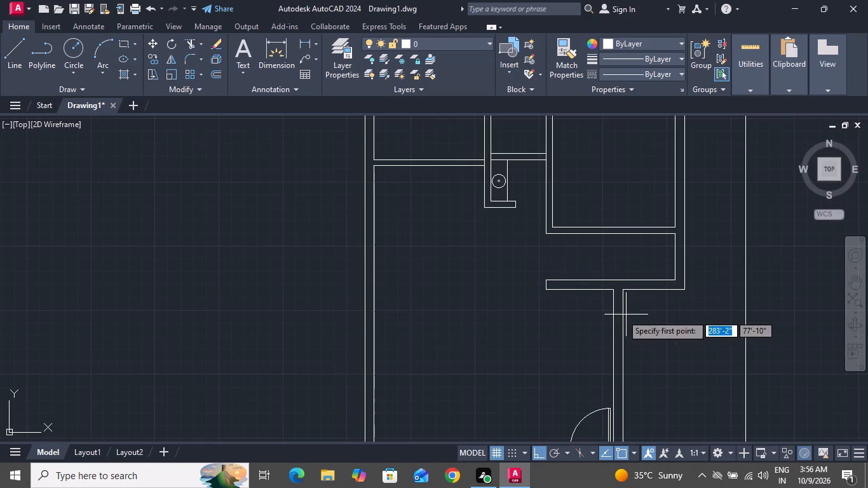
scroll(614, 302, up, 1)
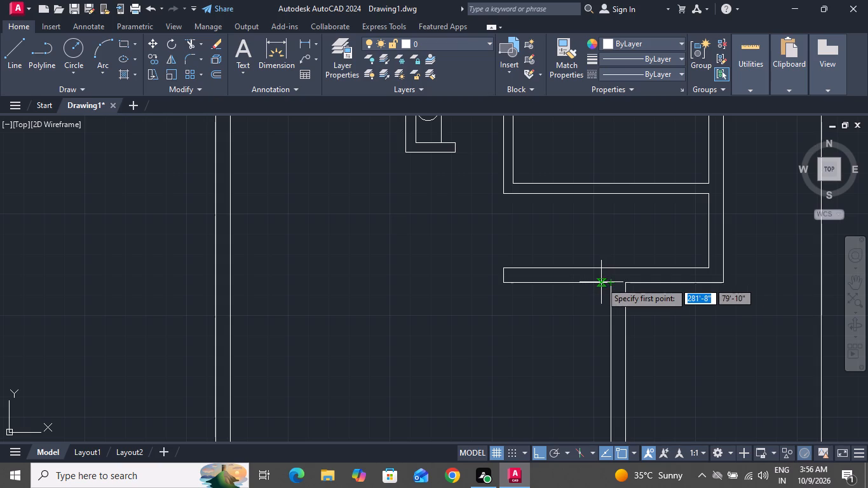
click(590, 283)
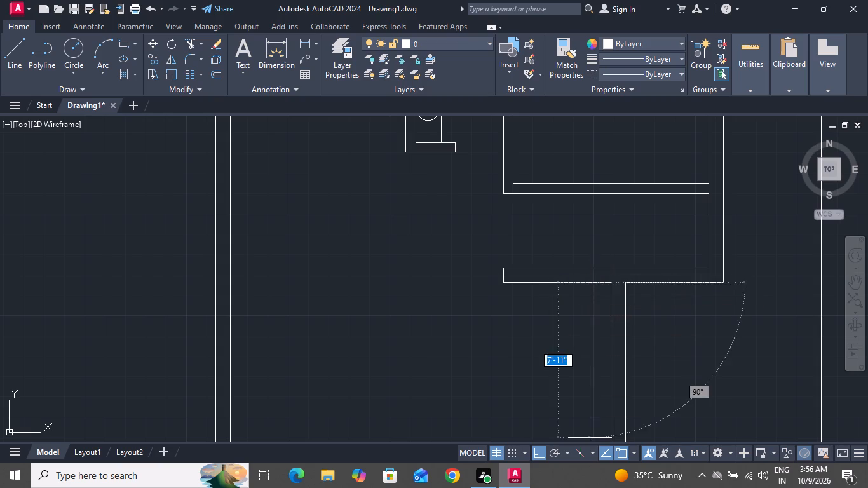
scroll(581, 413, down, 2)
scroll(581, 363, up, 1)
scroll(588, 240, down, 3)
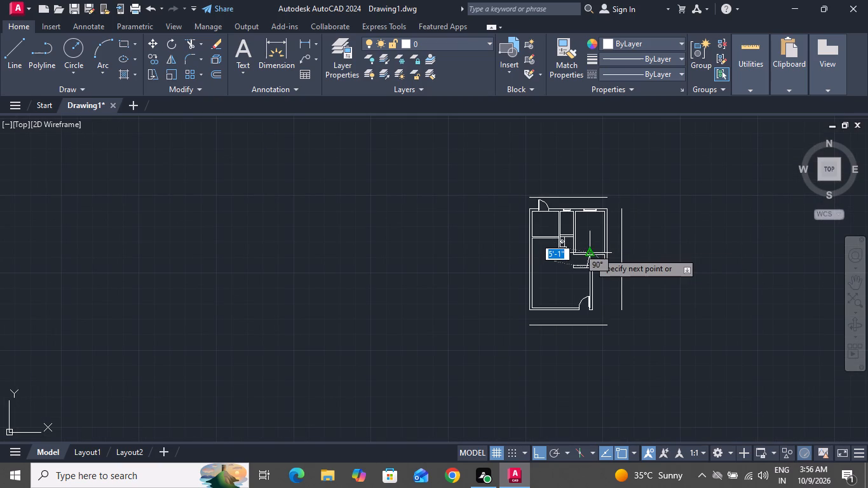
scroll(589, 252, up, 2)
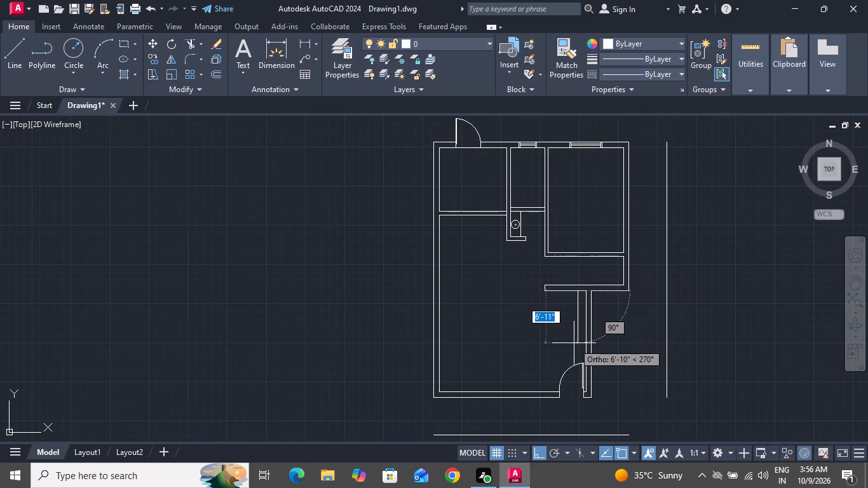
scroll(574, 343, up, 3)
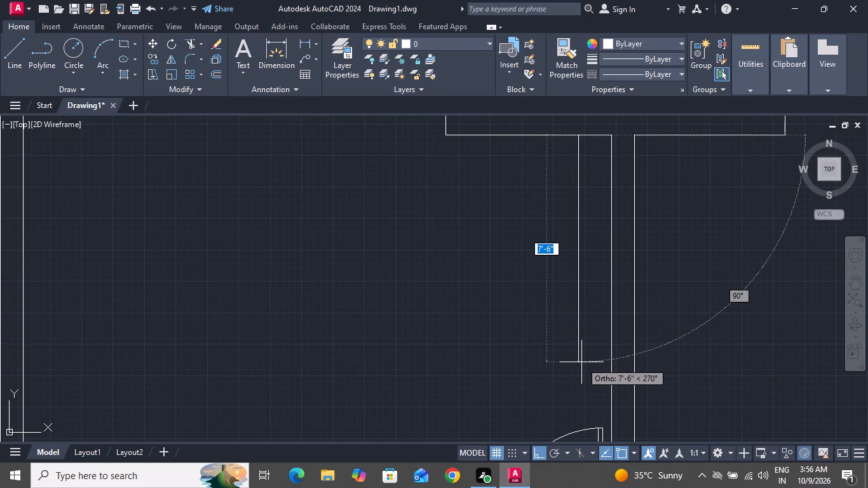
click(581, 368)
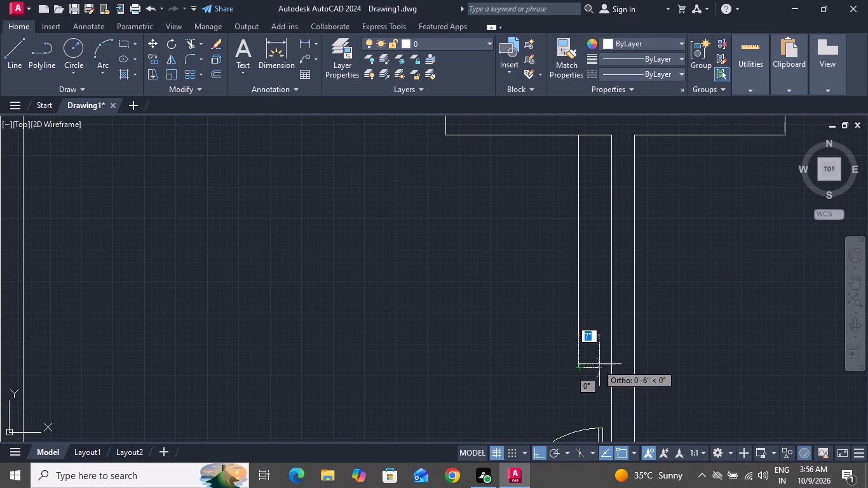
click(614, 368)
right_click(614, 368)
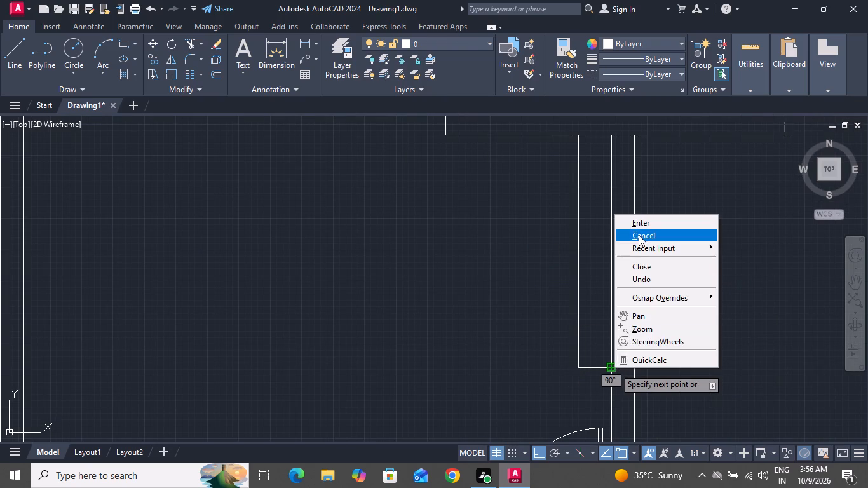
click(639, 235)
Draw a thin vertical rectangle about 3" wide and 4'-6" long inside the new strip, near its lower end.
scroll(664, 264, down, 2)
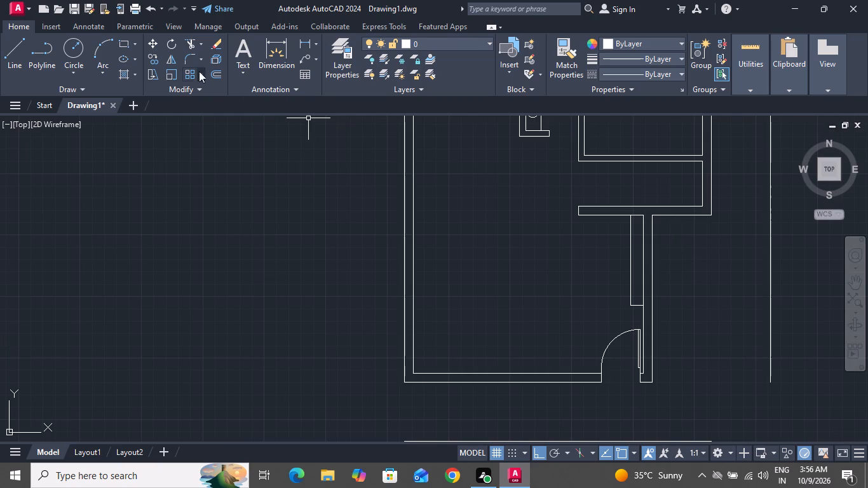
click(123, 41)
scroll(638, 285, up, 2)
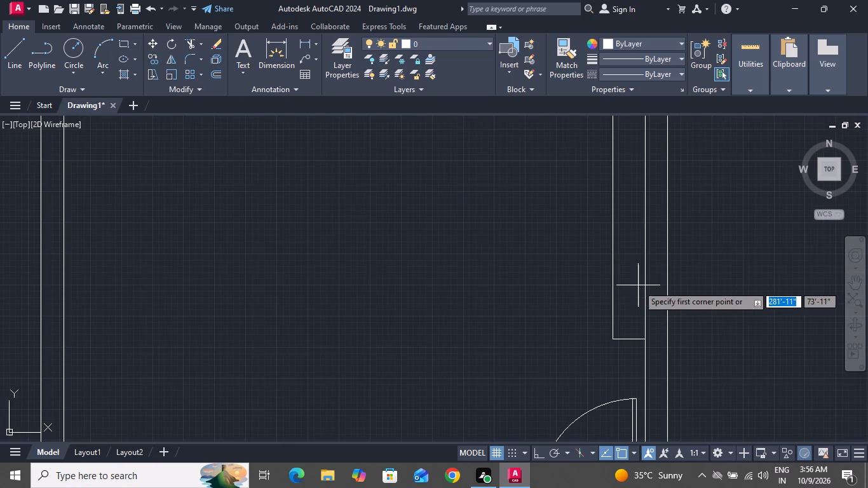
scroll(639, 285, up, 1)
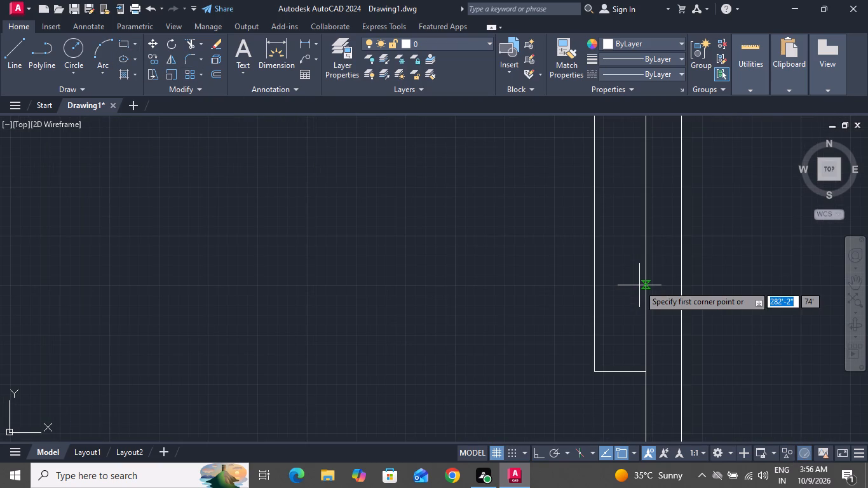
click(627, 133)
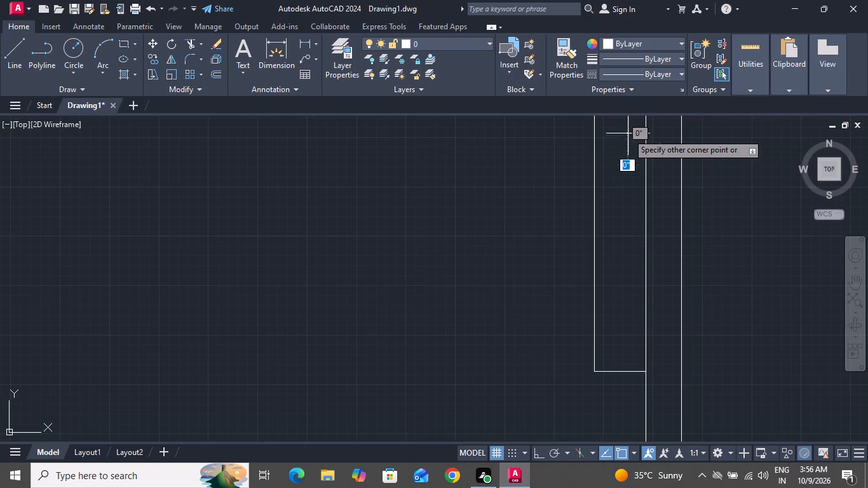
click(614, 355)
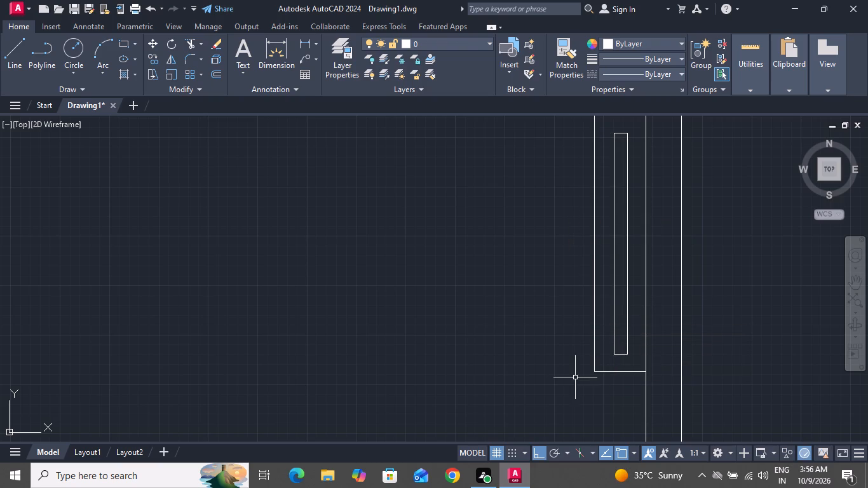
Draw a vertical rectangle about 10'-3" long against the inner face of the left outer wall in the large lower room.
scroll(575, 377, down, 3)
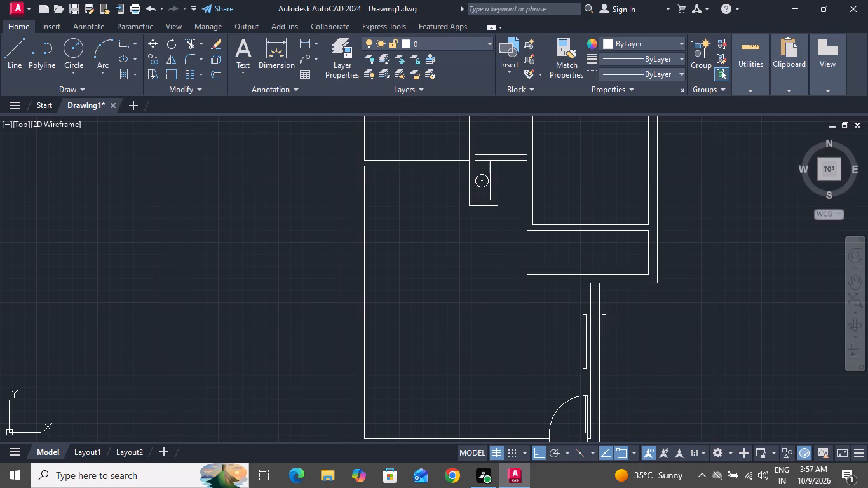
scroll(609, 309, down, 1)
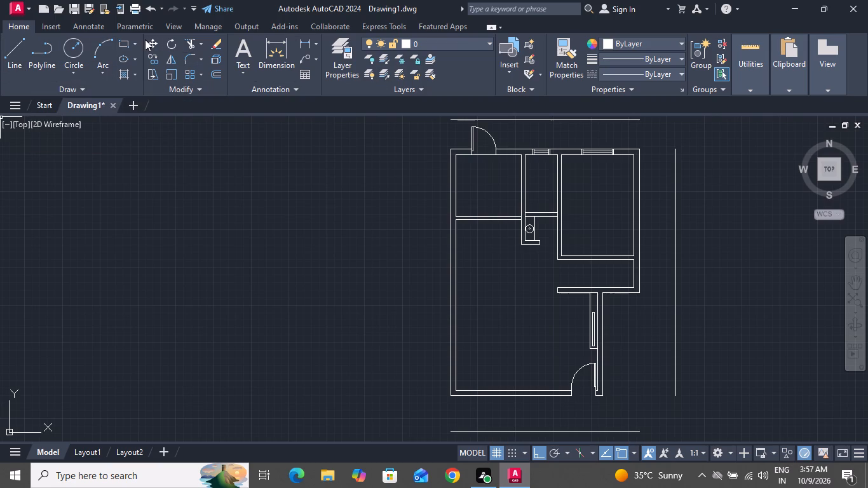
click(125, 38)
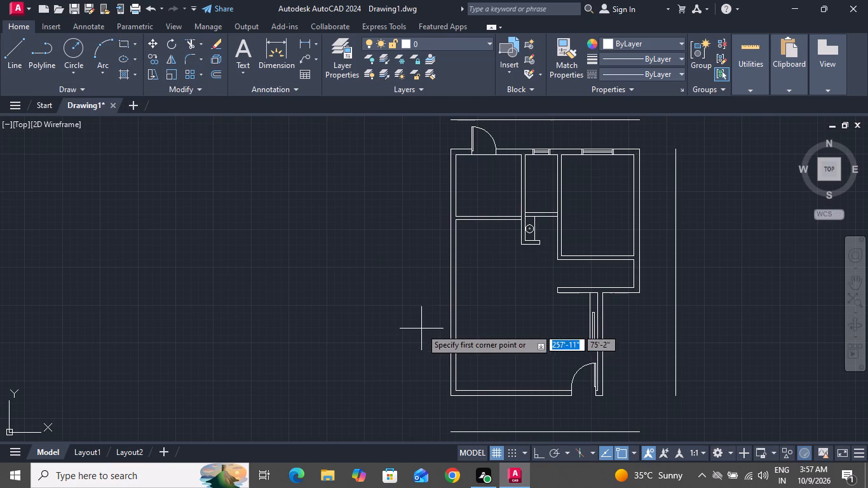
scroll(436, 344, up, 1)
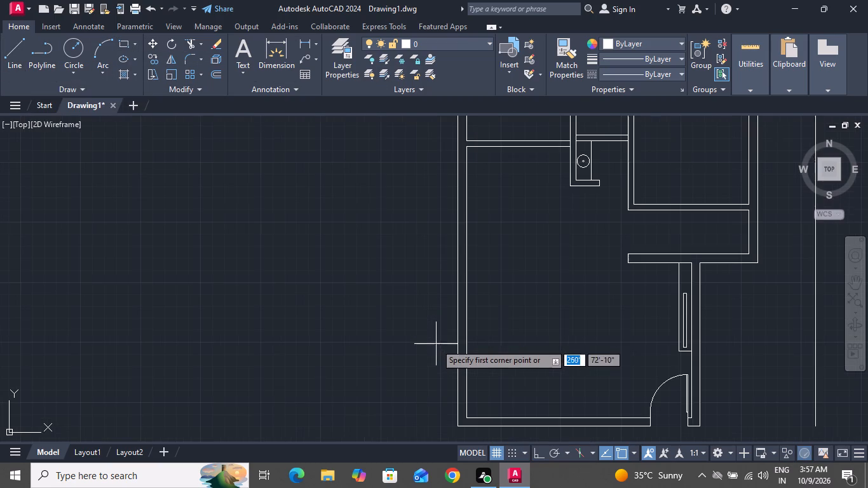
click(510, 261)
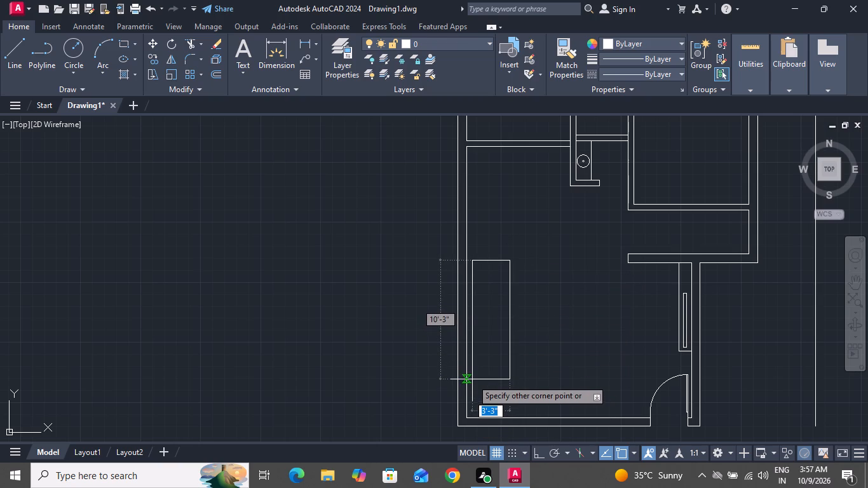
click(472, 379)
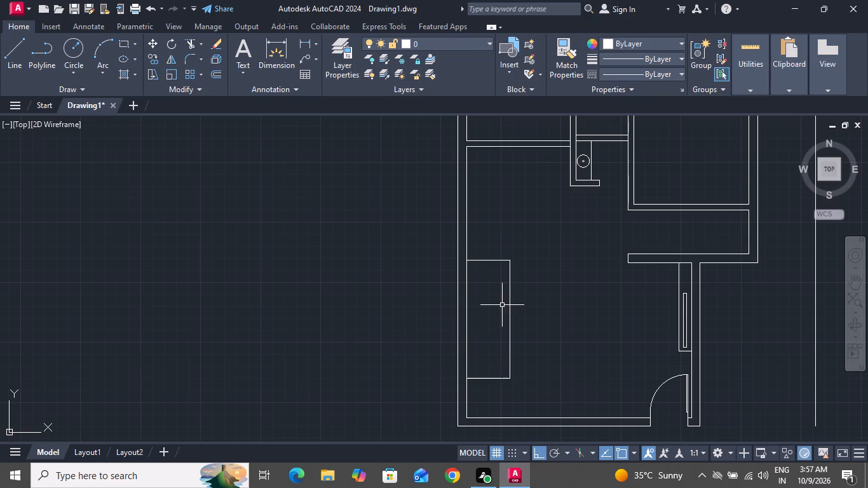
Move the large rectangle about 2" horizontally away from the left outer wall.
scroll(463, 259, up, 3)
click(484, 260)
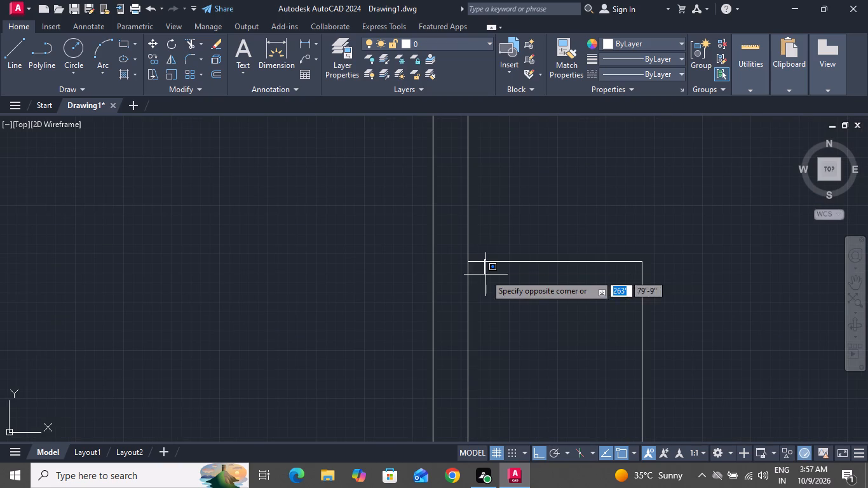
click(538, 243)
click(542, 278)
click(566, 247)
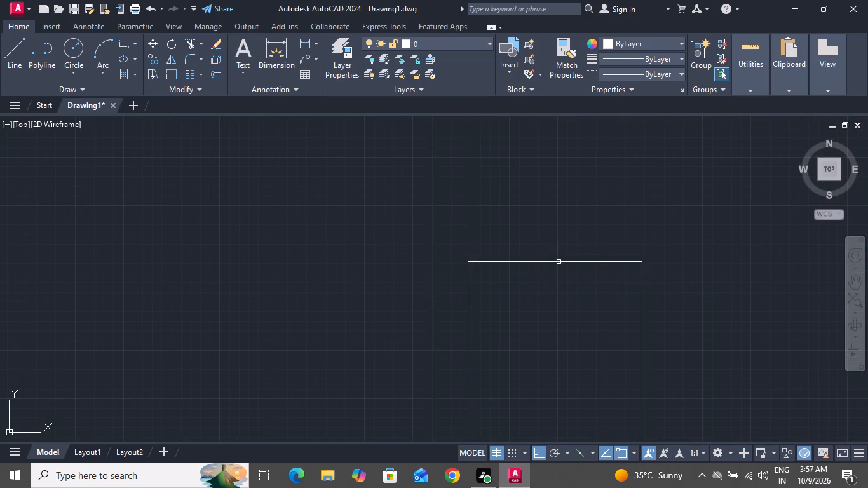
click(595, 236)
click(576, 299)
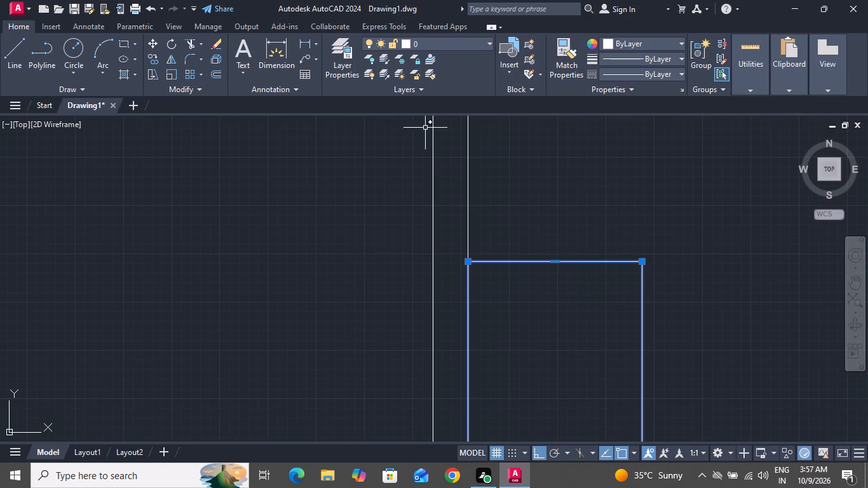
click(148, 41)
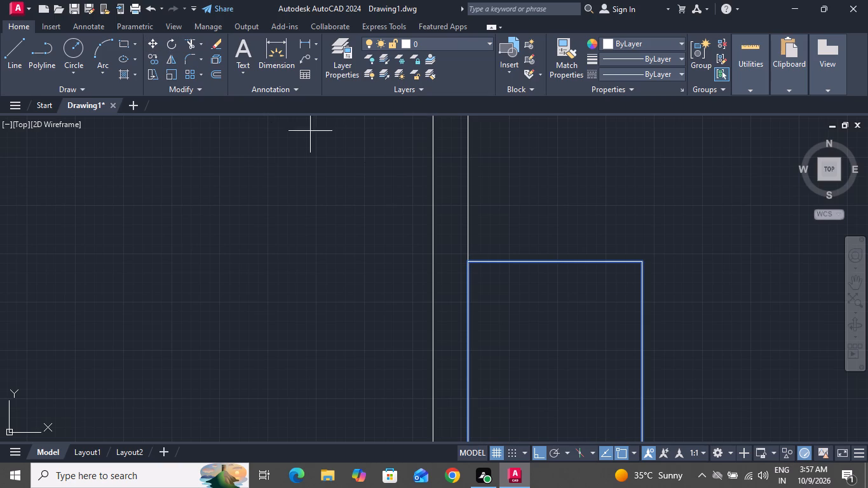
click(468, 261)
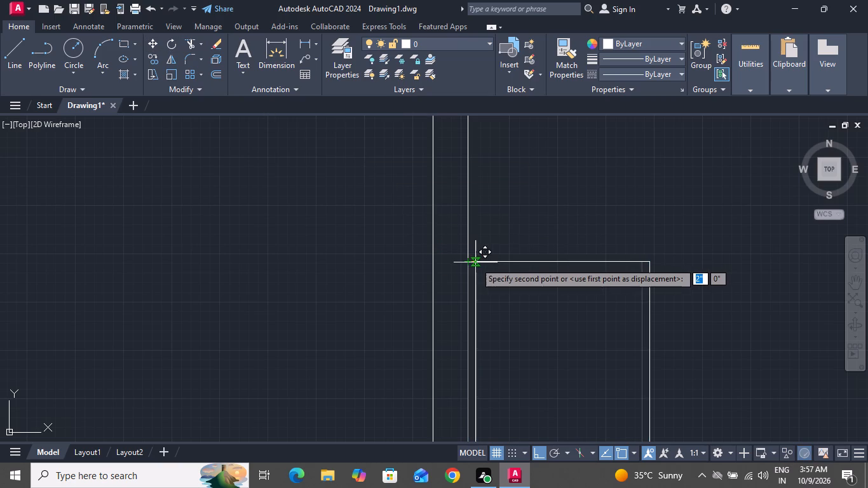
click(477, 262)
Offset the large rectangle 1" inward.
scroll(496, 294, down, 1)
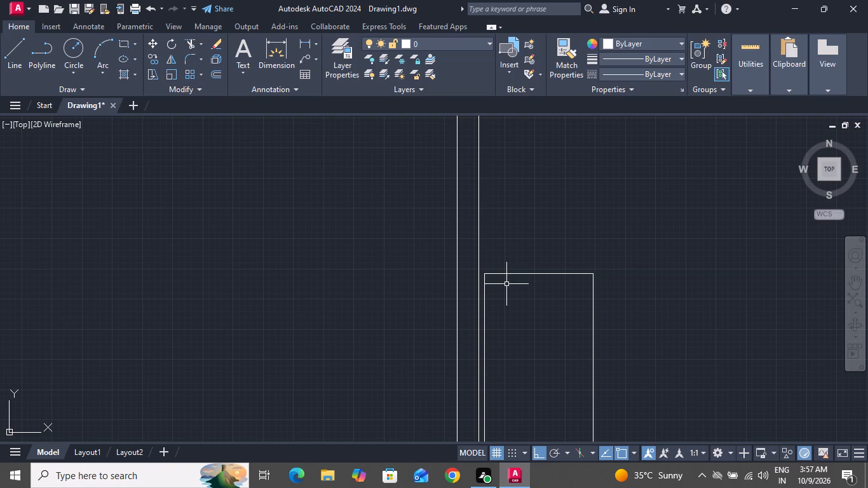
scroll(571, 244, down, 1)
scroll(658, 297, up, 1)
scroll(658, 298, down, 1)
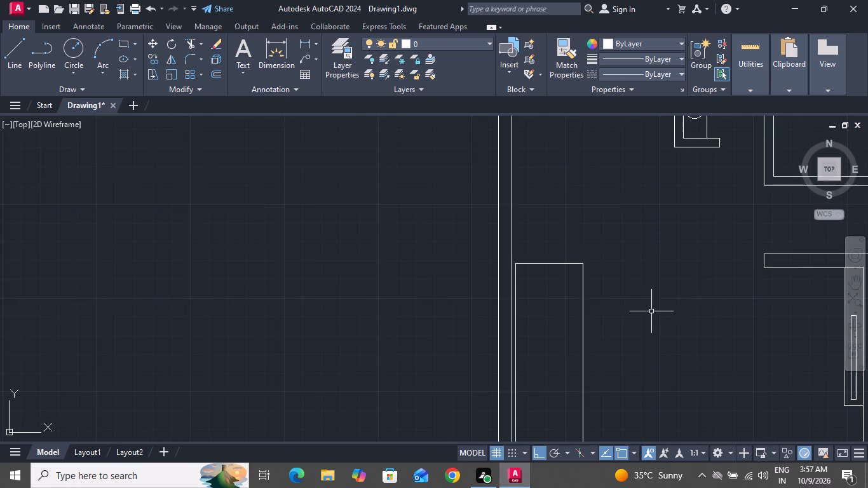
scroll(686, 277, down, 2)
scroll(675, 326, up, 2)
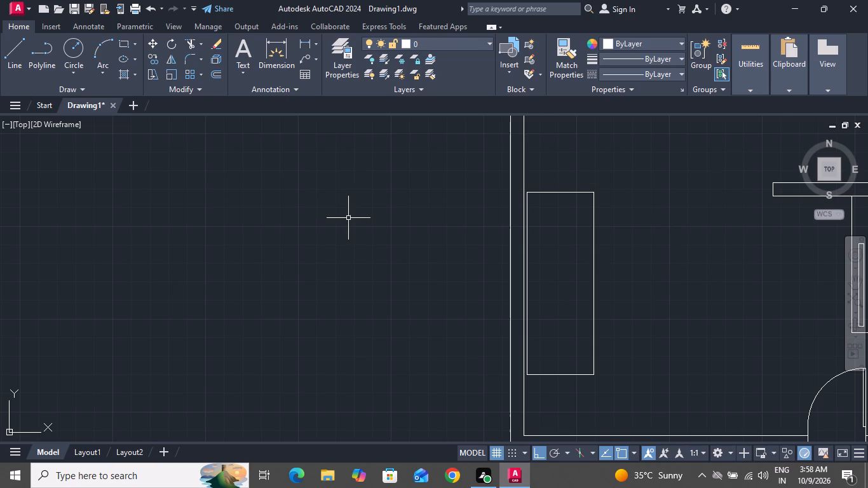
key(o)
key(space)
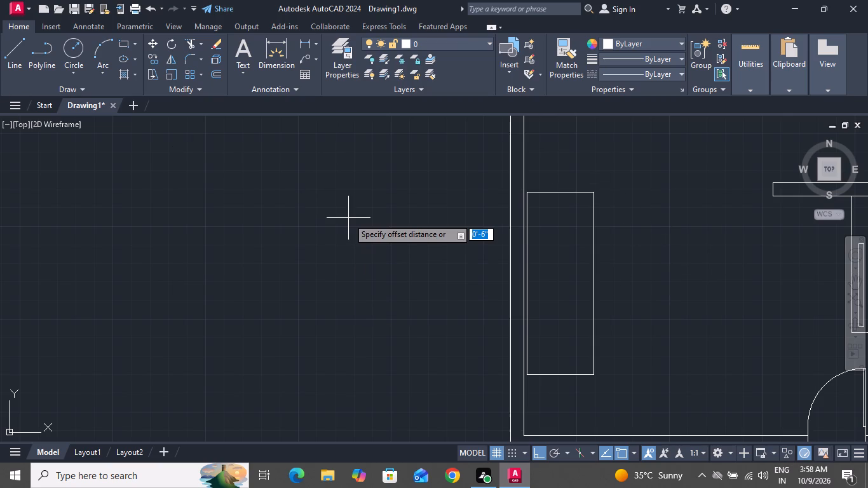
key(1)
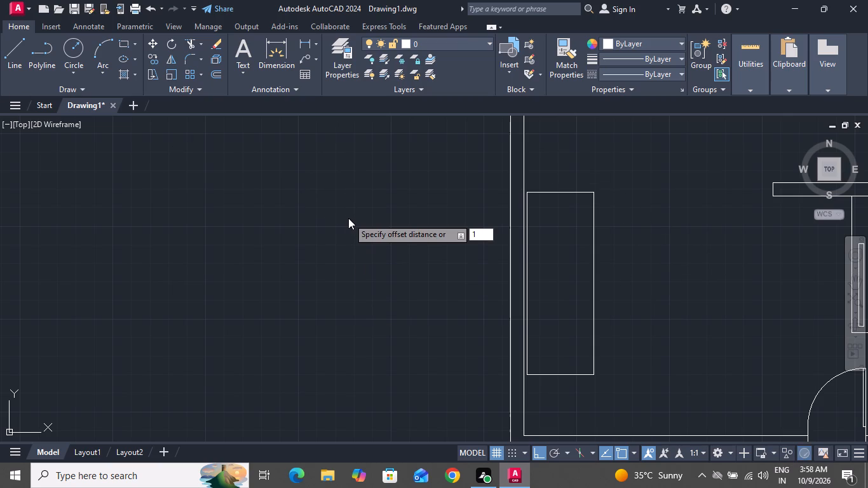
key(shift+quotedbl)
key(Return)
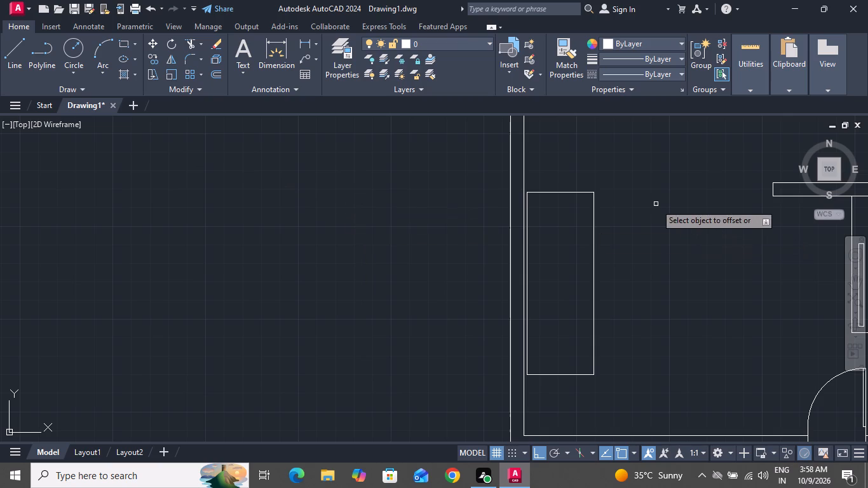
click(574, 193)
click(571, 213)
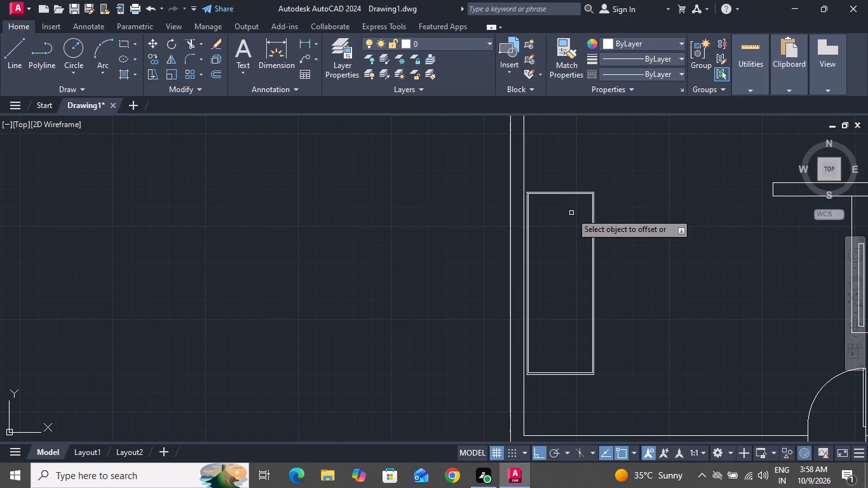
right_click(566, 224)
click(588, 246)
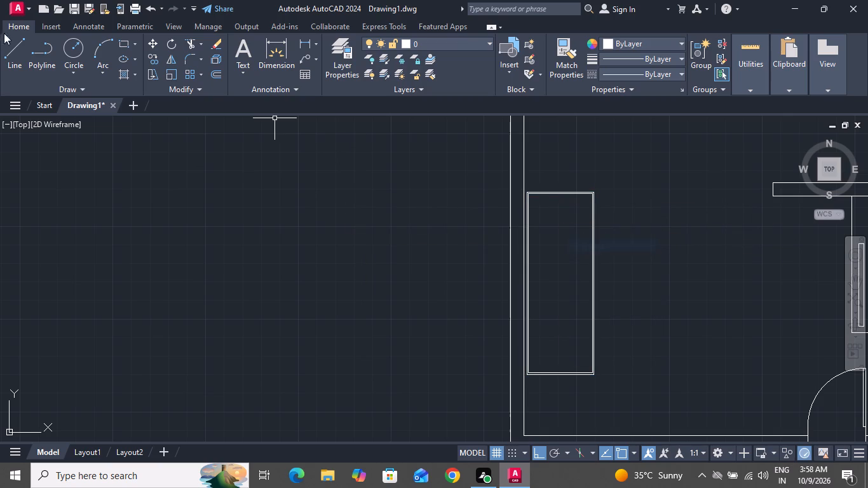
Draw a small horizontal rectangle in the lower-left corner area of the large room, below the tall double rectangle.
click(119, 45)
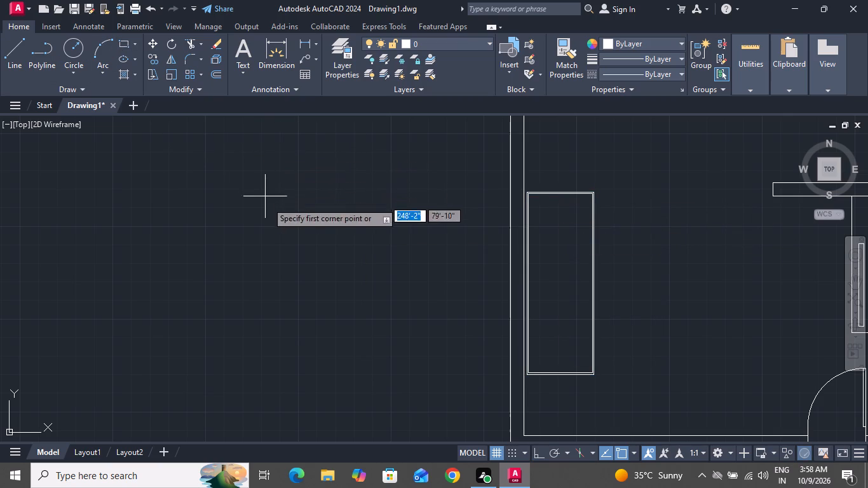
scroll(460, 234, down, 2)
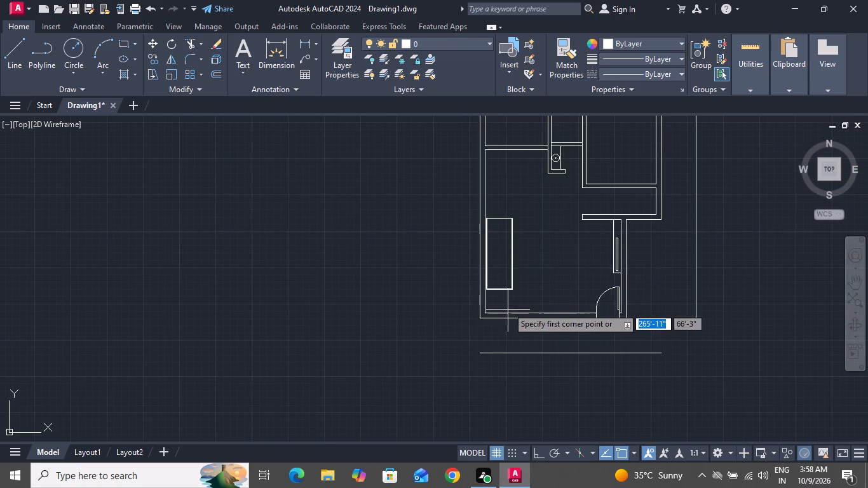
scroll(507, 304, up, 6)
scroll(414, 279, down, 2)
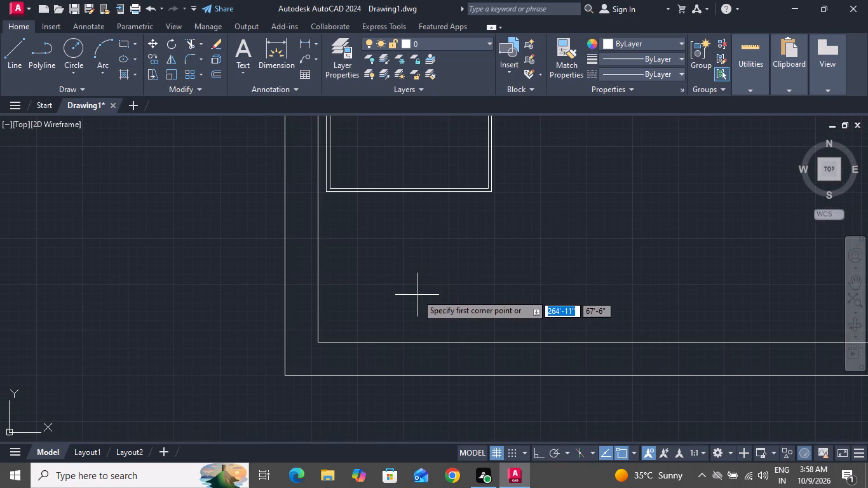
click(377, 236)
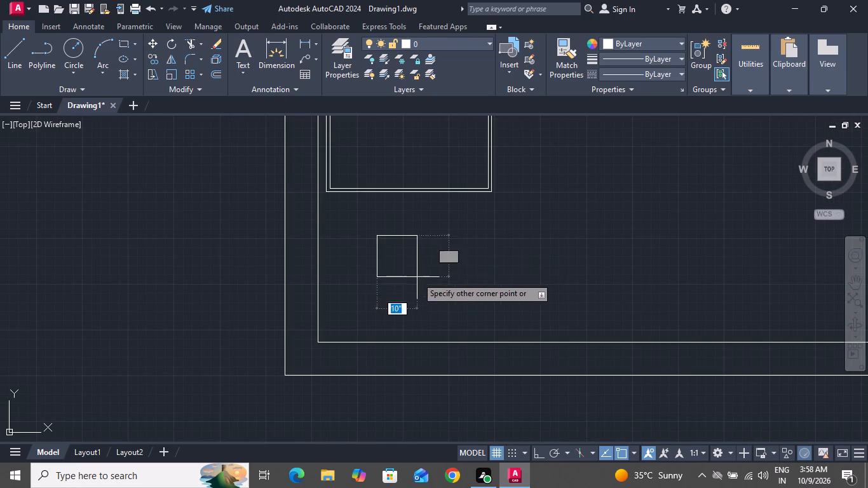
click(473, 309)
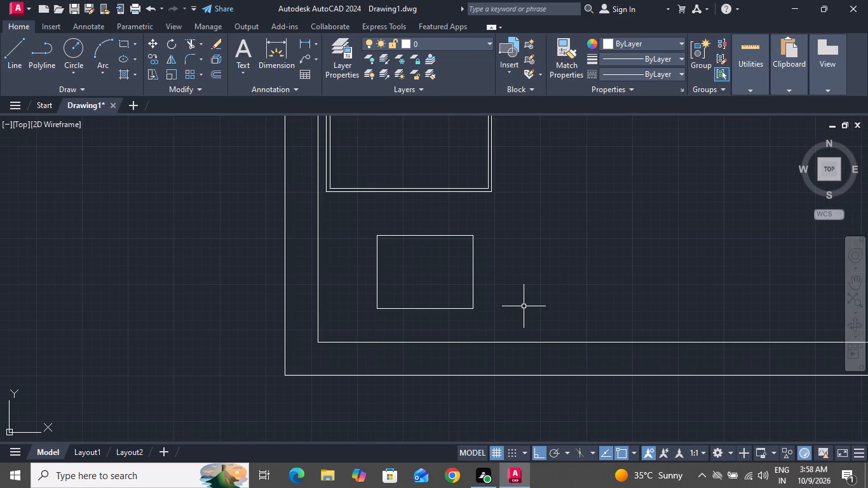
Offset the small corner rectangle 1" inward.
text(o)
key(space)
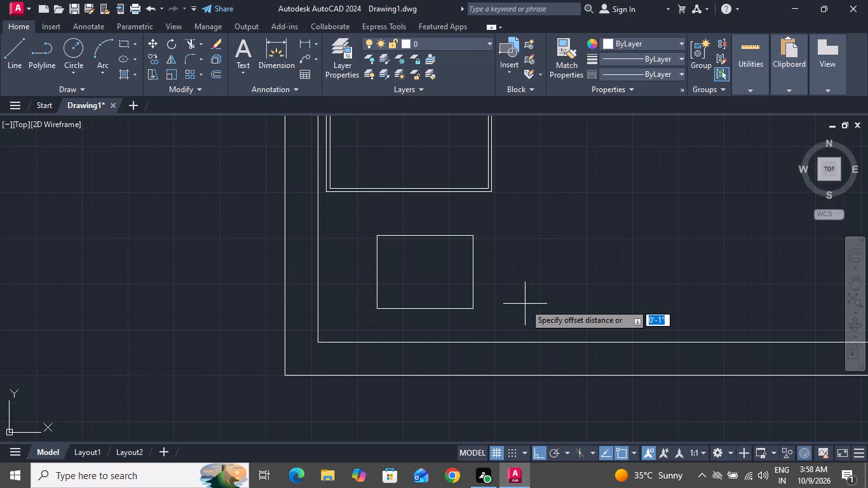
key(1)
key(shift+quotedbl)
key(Return)
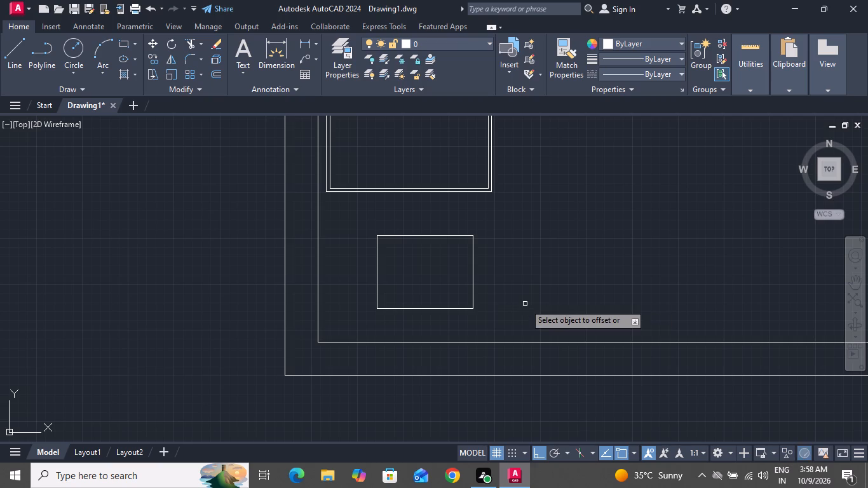
click(407, 236)
click(412, 270)
right_click(602, 199)
click(616, 220)
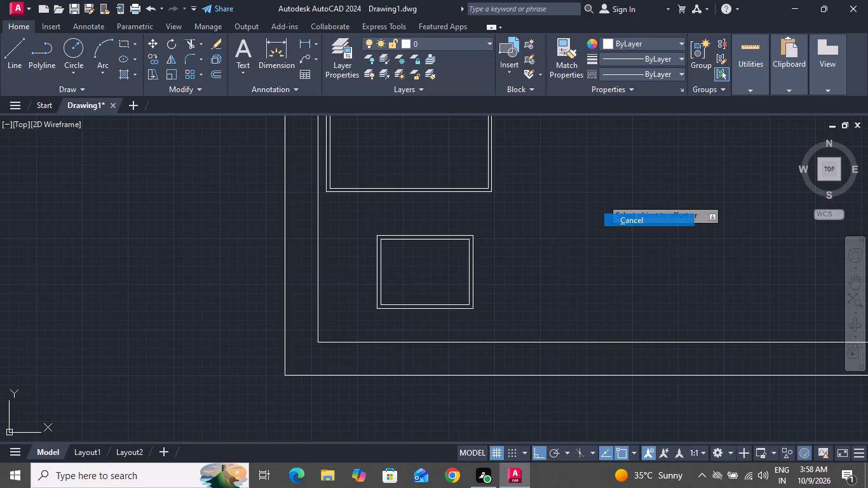
Move both nested small rectangles horizontally a little closer to the left outer wall.
drag(498, 220, 492, 226)
click(346, 318)
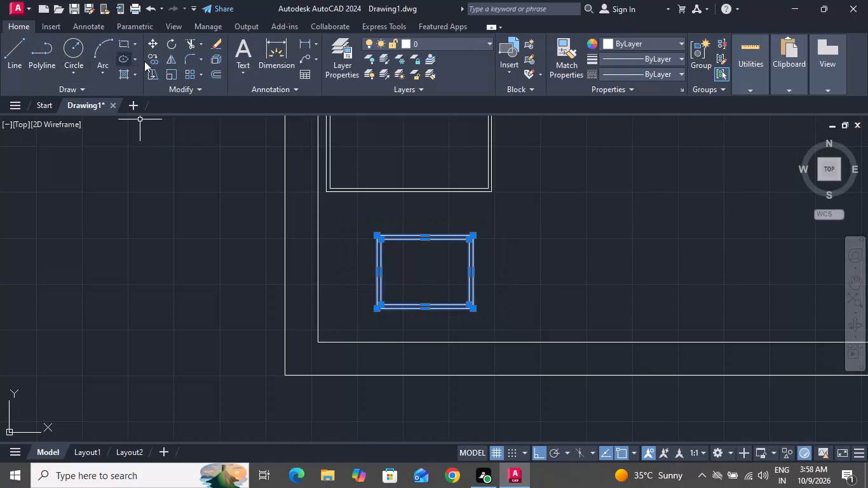
click(155, 44)
click(380, 234)
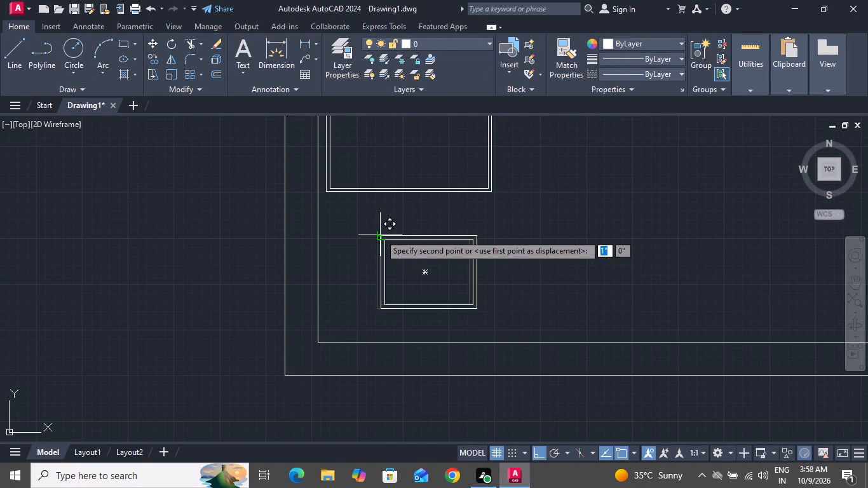
click(346, 219)
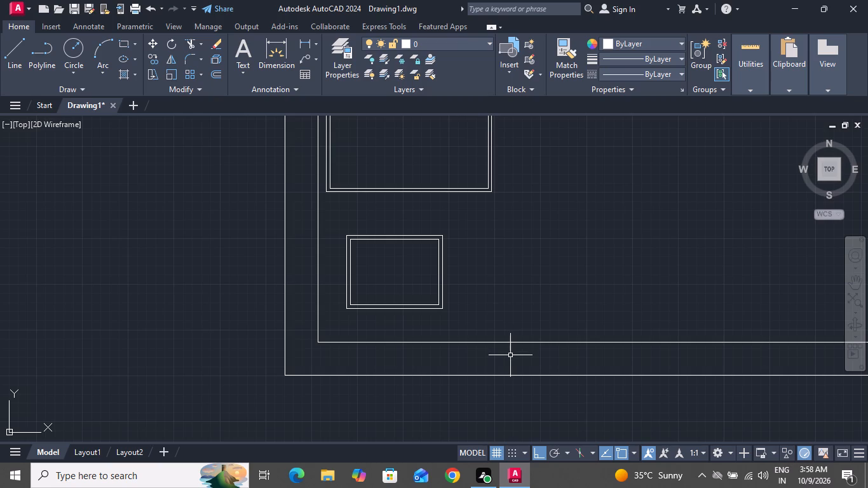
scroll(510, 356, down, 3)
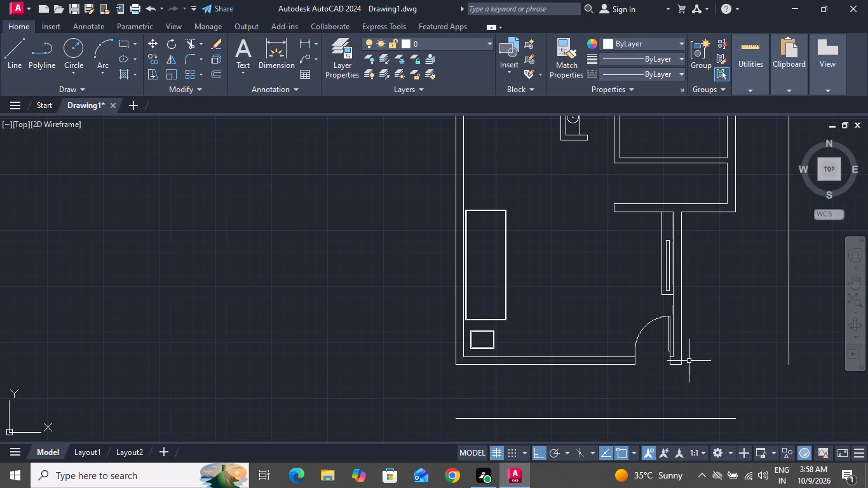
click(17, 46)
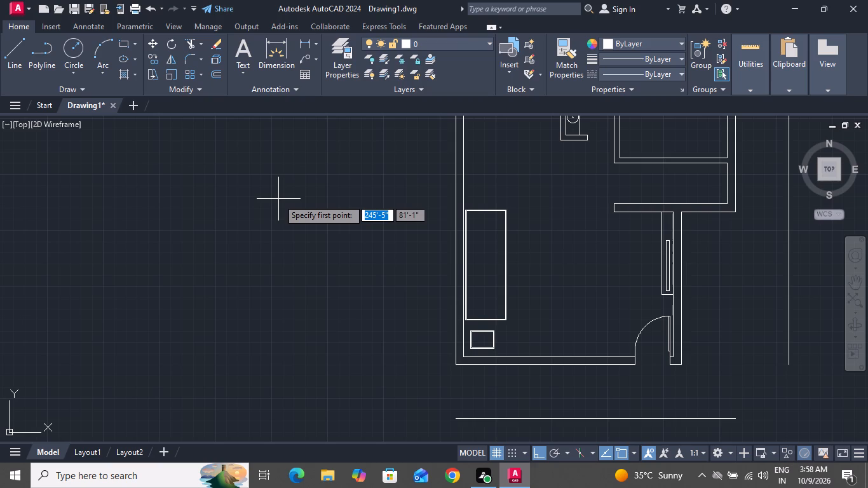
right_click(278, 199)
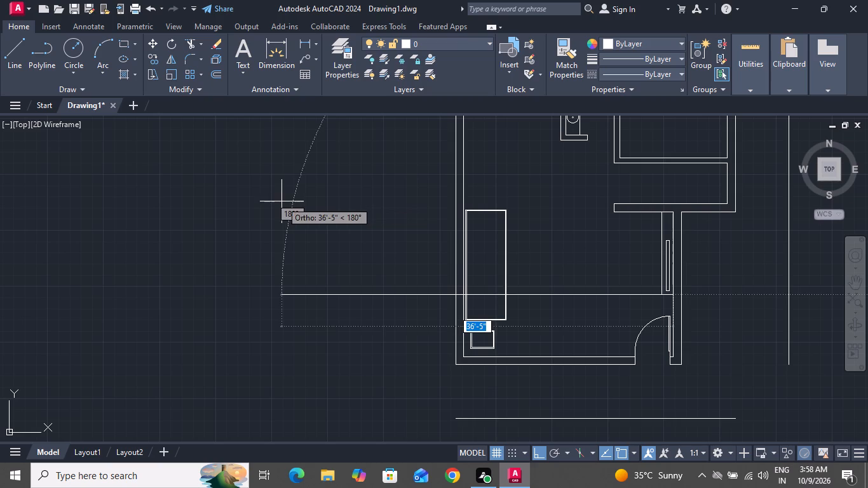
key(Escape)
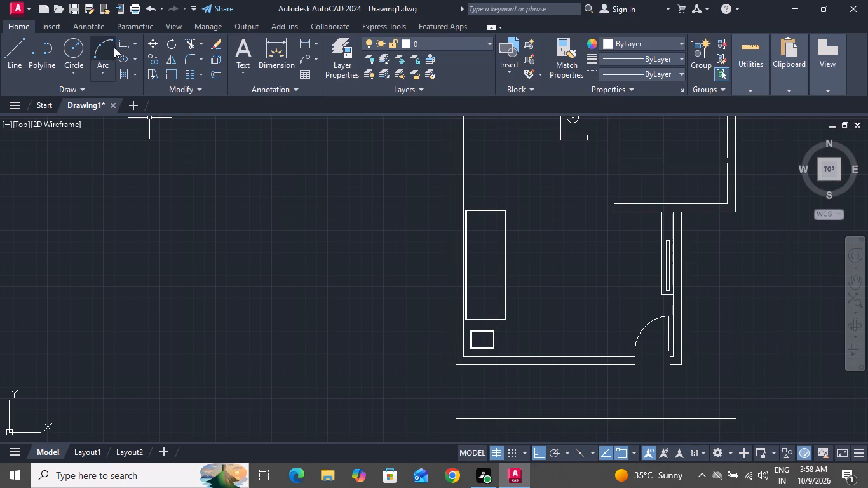
Draw a rectangle about 12' by 3'-3" along the bottom wall's inner face, from the door jamb to near the tall rectangle's lower-right corner.
click(119, 43)
scroll(584, 363, up, 1)
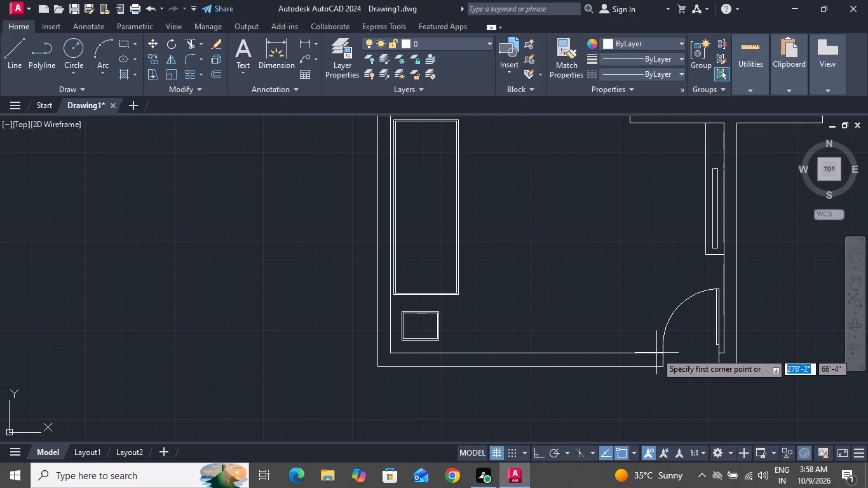
click(663, 352)
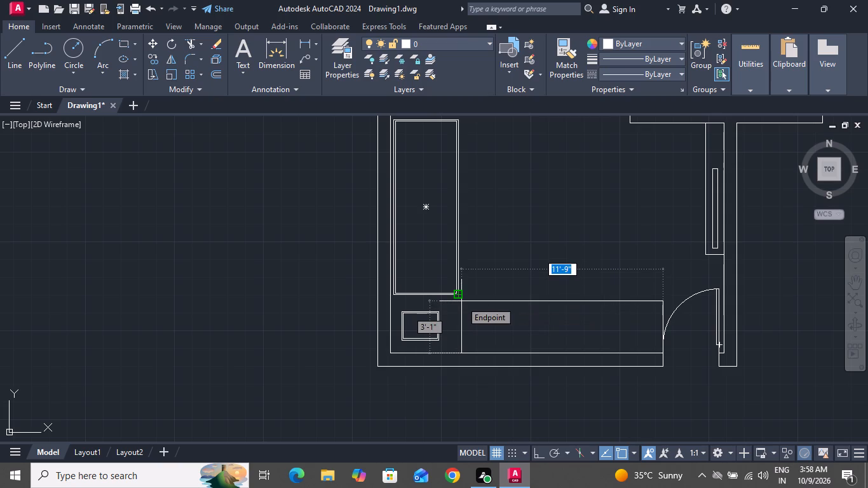
scroll(459, 302, up, 3)
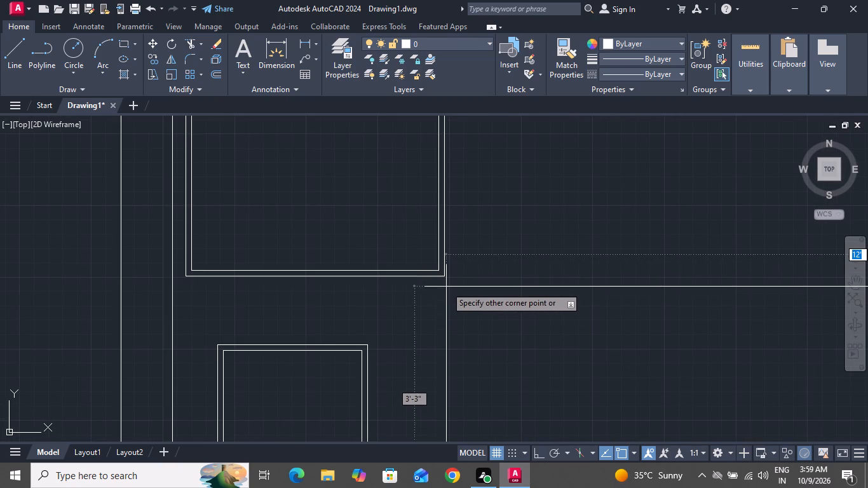
click(446, 283)
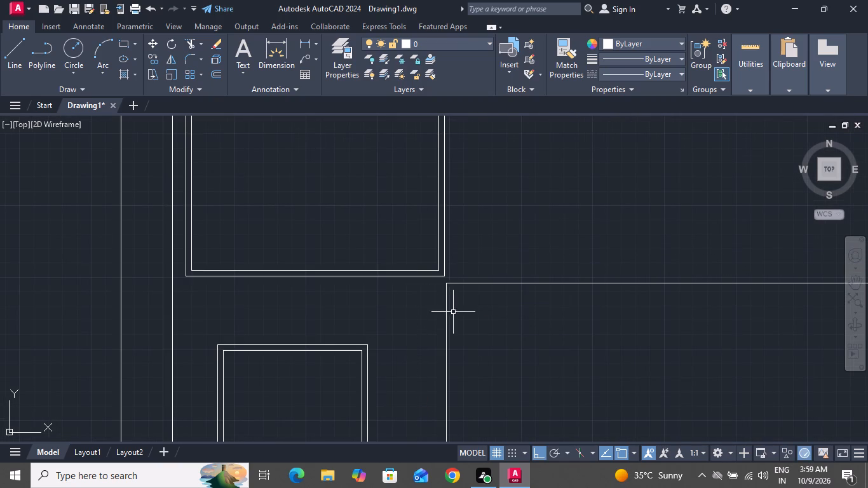
Offset the long rectangle along the bottom wall 1" inward.
scroll(453, 312, down, 1)
scroll(453, 312, up, 1)
scroll(453, 312, down, 3)
scroll(437, 315, up, 1)
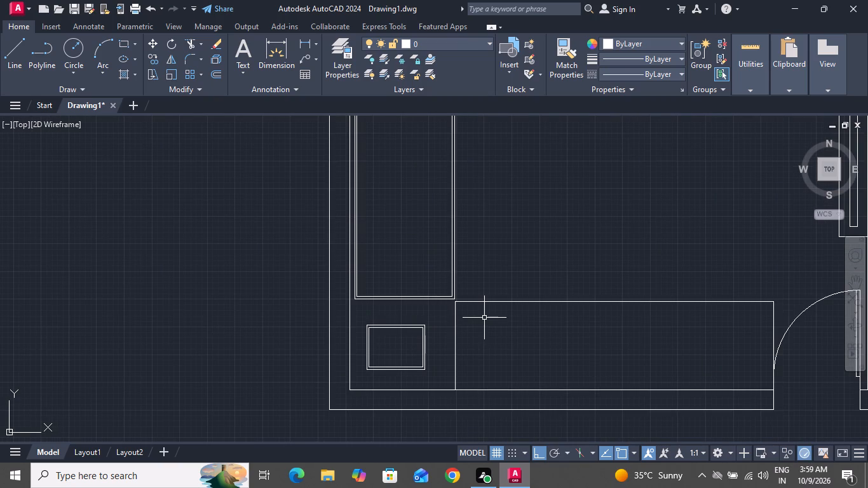
text(o)
key(space)
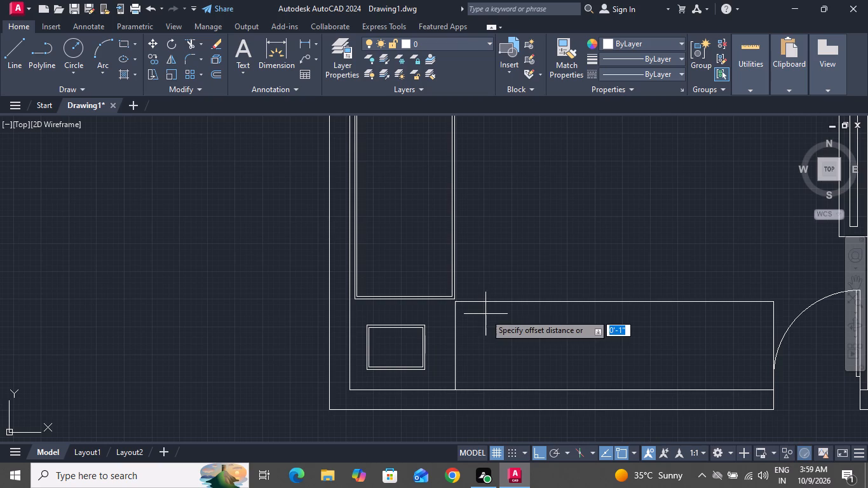
key(1)
key(shift+quotedbl)
key(Return)
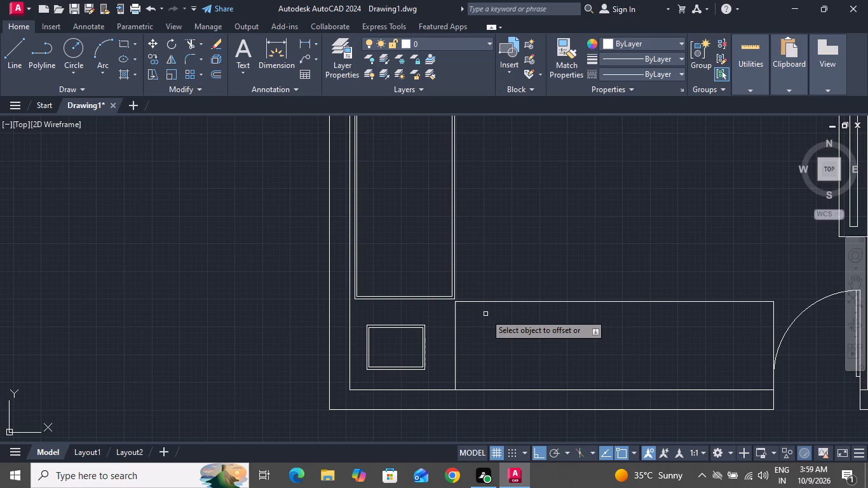
click(494, 302)
click(498, 320)
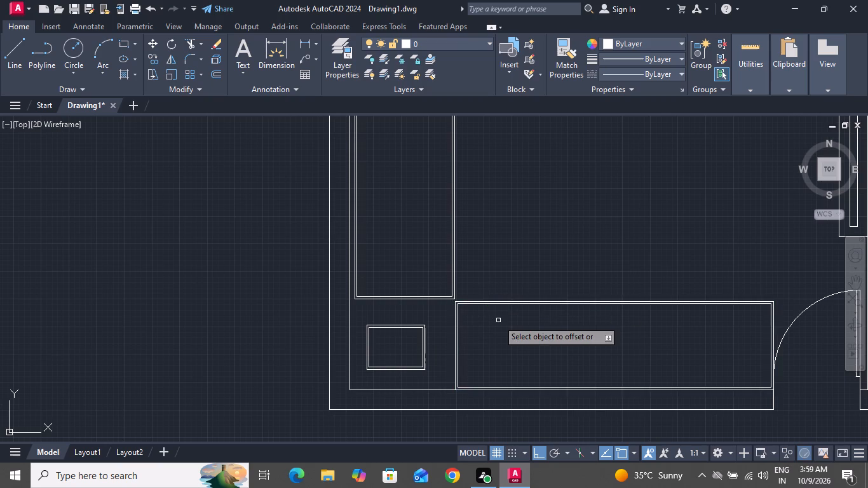
scroll(504, 327, down, 1)
right_click(541, 239)
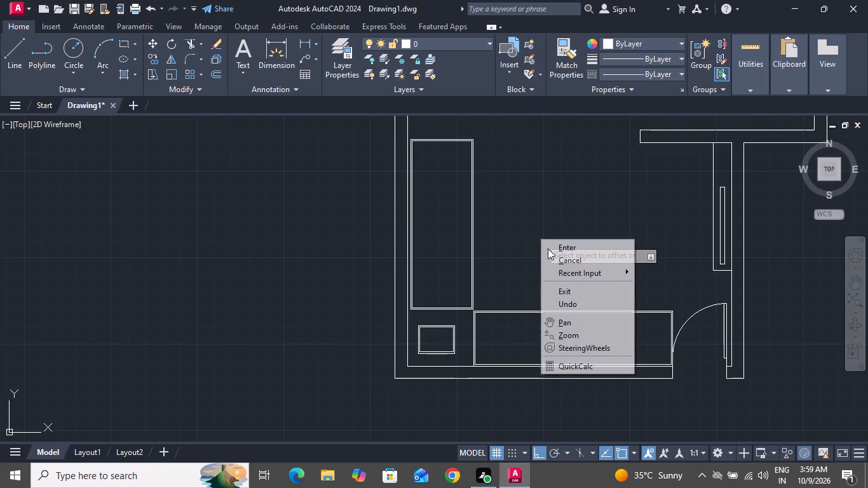
click(548, 248)
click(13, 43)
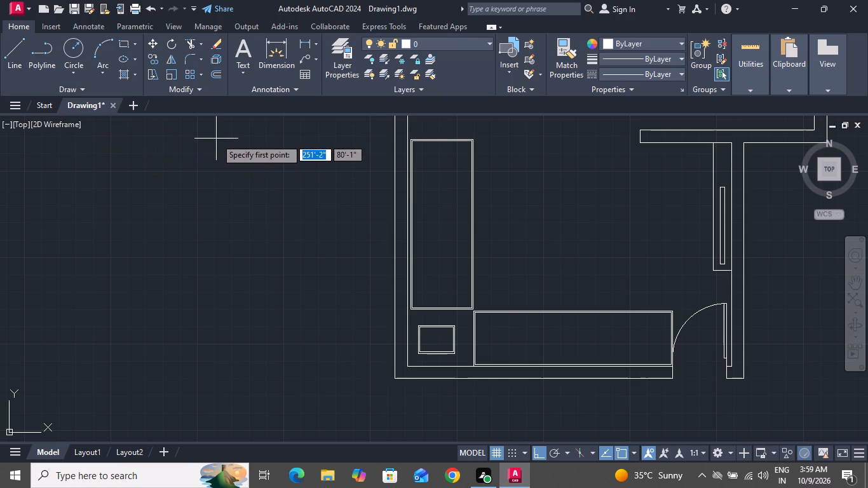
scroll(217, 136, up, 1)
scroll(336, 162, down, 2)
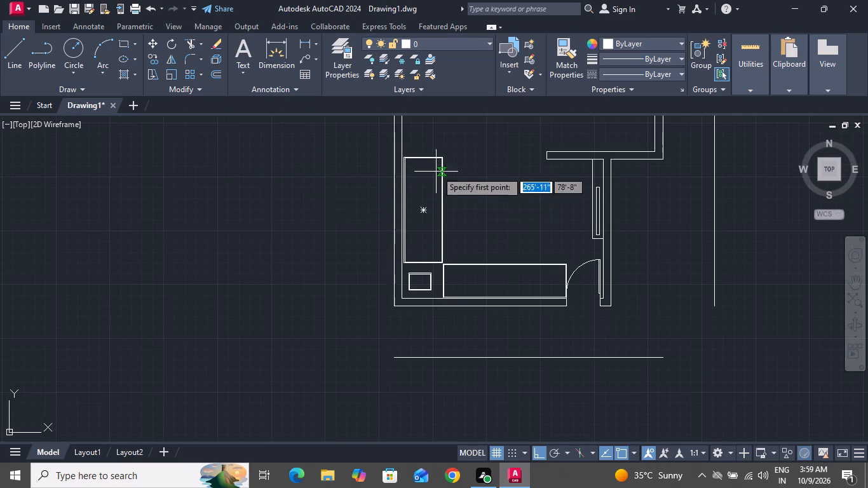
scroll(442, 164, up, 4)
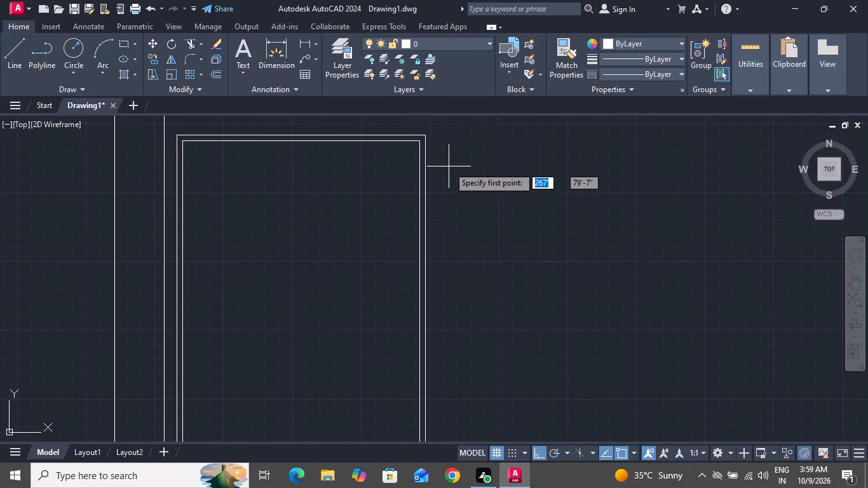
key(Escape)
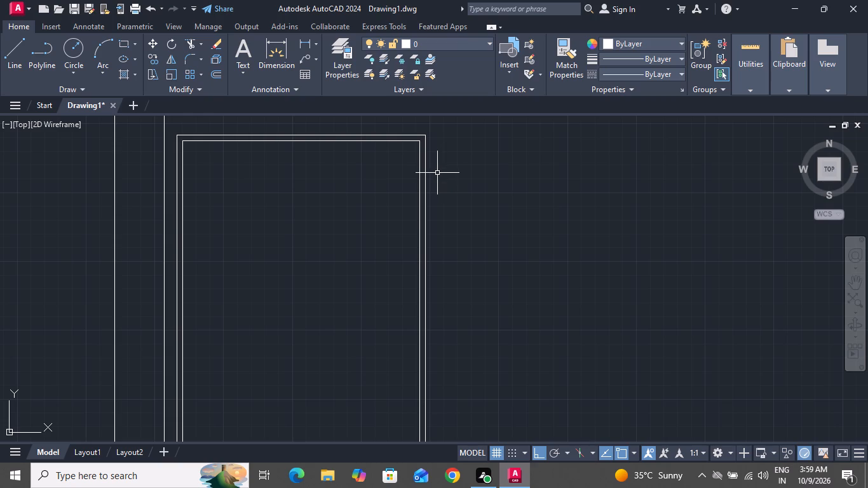
Draw a line from the tall rectangle's upper-right corner 1" to the right, continuing straight down about 10'-1" beside it.
click(18, 45)
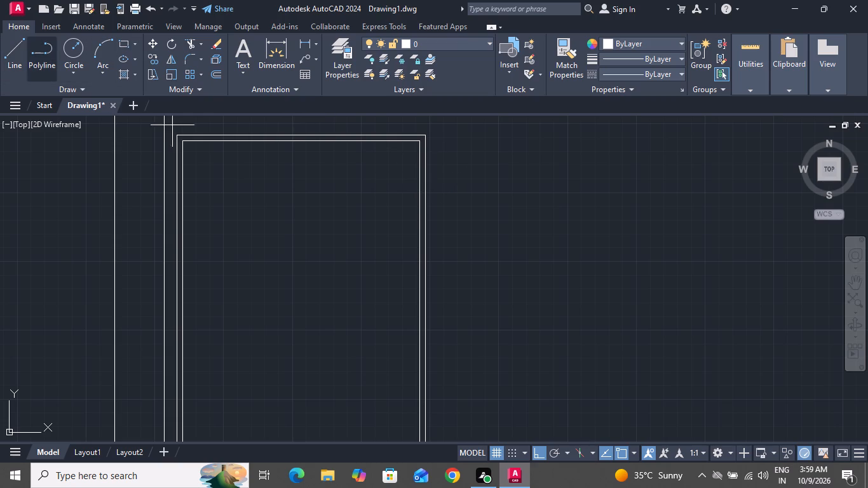
scroll(428, 137, up, 2)
click(414, 134)
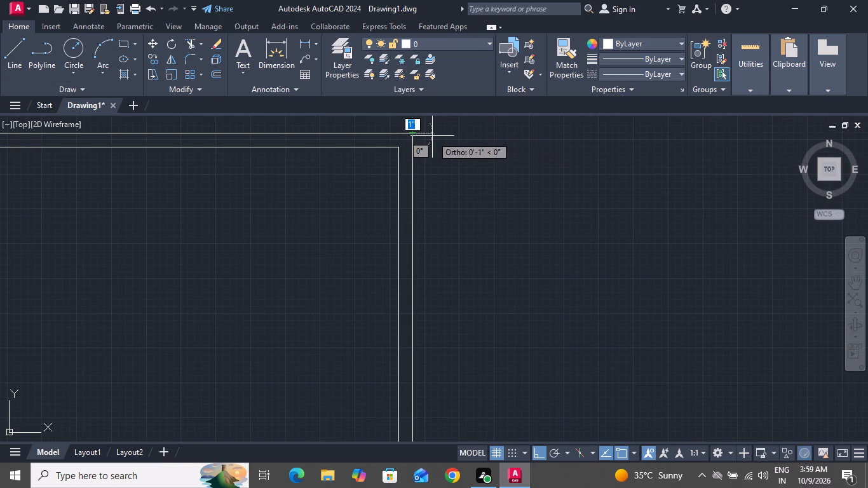
key(1)
key(shift+quotedbl)
key(Return)
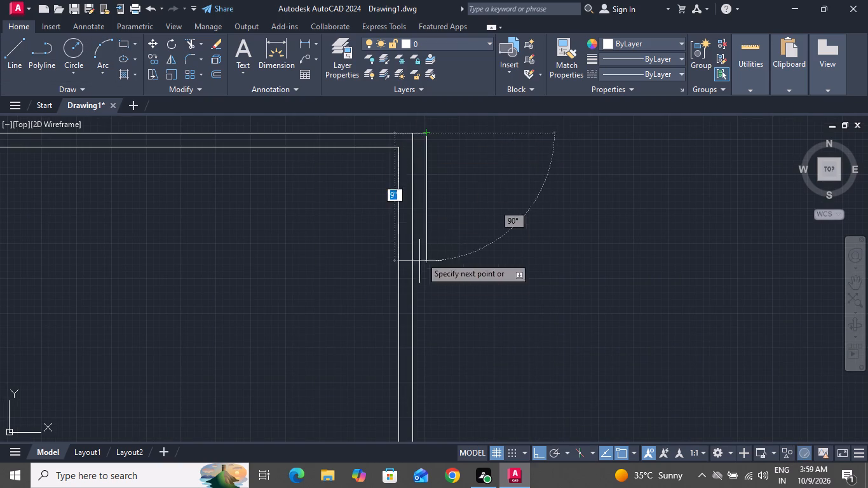
scroll(423, 252, down, 7)
scroll(444, 327, up, 3)
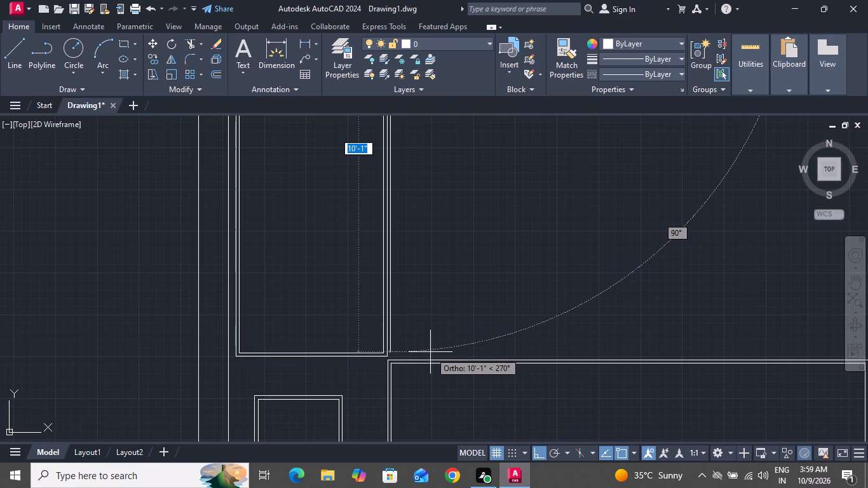
click(430, 352)
Continue the line horizontally about 11'-11" above the long bottom rectangle, ending level with its right end.
scroll(554, 329, down, 1)
scroll(553, 329, up, 1)
scroll(553, 329, down, 1)
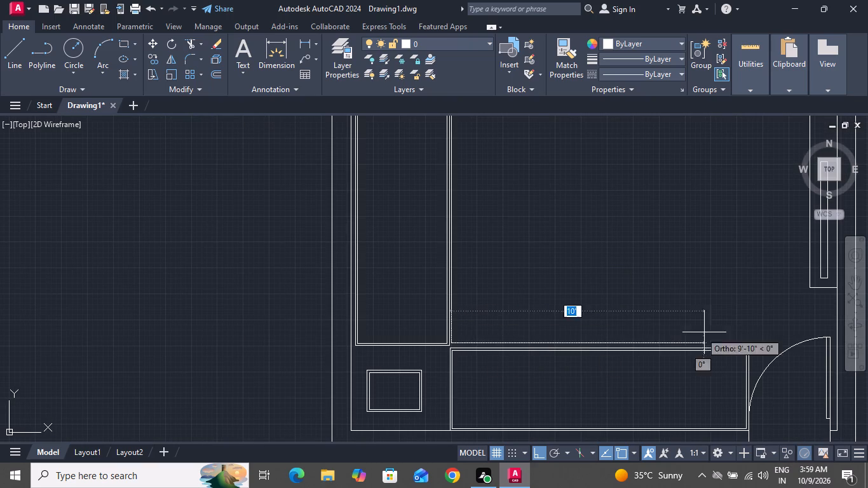
click(749, 342)
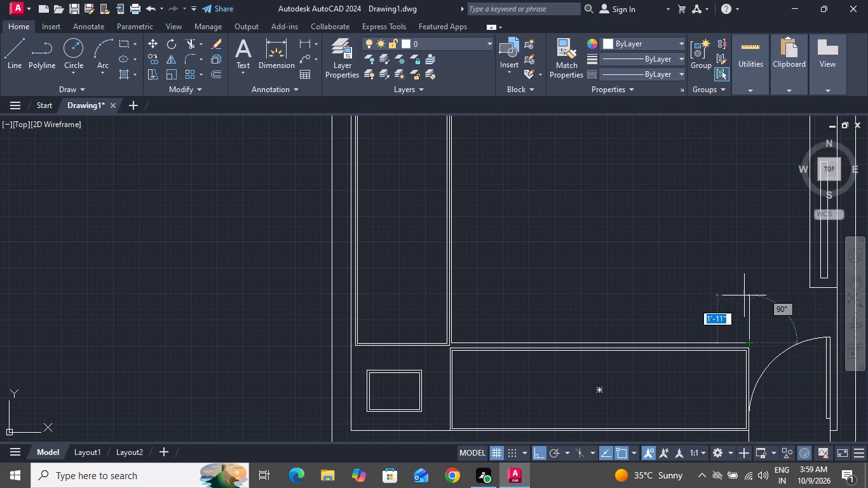
Continue the line straight up from that corner to just below the interior wall's lower face and end it.
scroll(703, 107, up, 1)
scroll(703, 110, down, 1)
scroll(701, 116, up, 1)
scroll(701, 120, down, 1)
scroll(700, 134, up, 1)
scroll(700, 137, down, 1)
scroll(700, 140, up, 1)
scroll(700, 143, down, 3)
scroll(700, 151, up, 1)
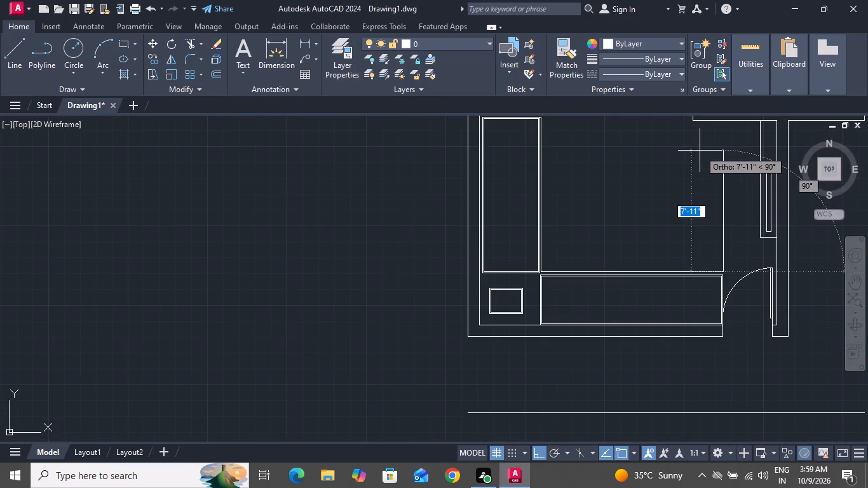
scroll(700, 151, down, 2)
scroll(700, 139, up, 2)
scroll(700, 139, down, 1)
scroll(700, 139, up, 1)
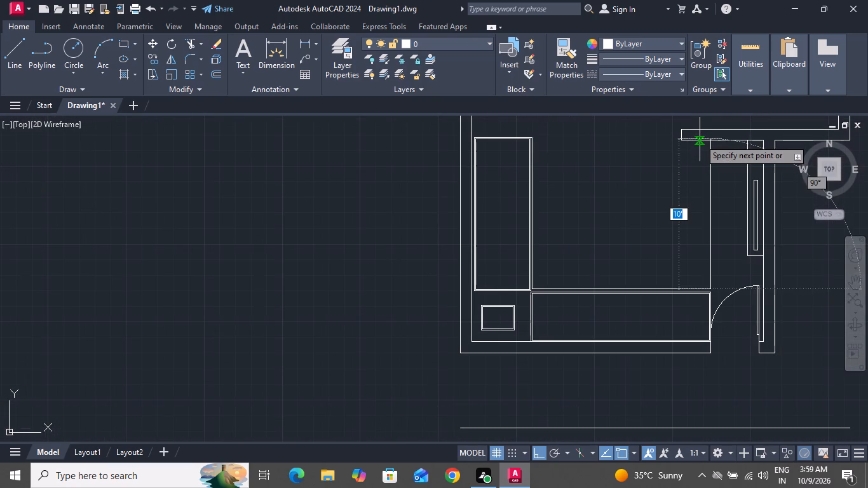
scroll(532, 131, up, 2)
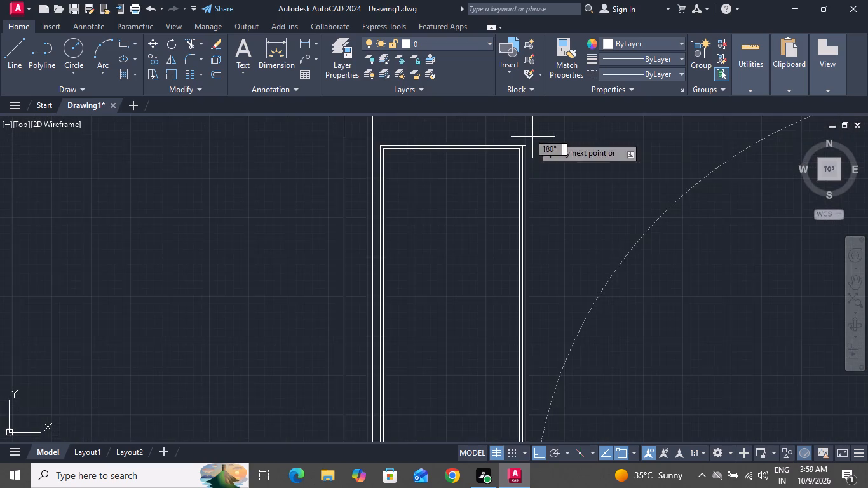
scroll(534, 139, up, 3)
scroll(600, 166, down, 2)
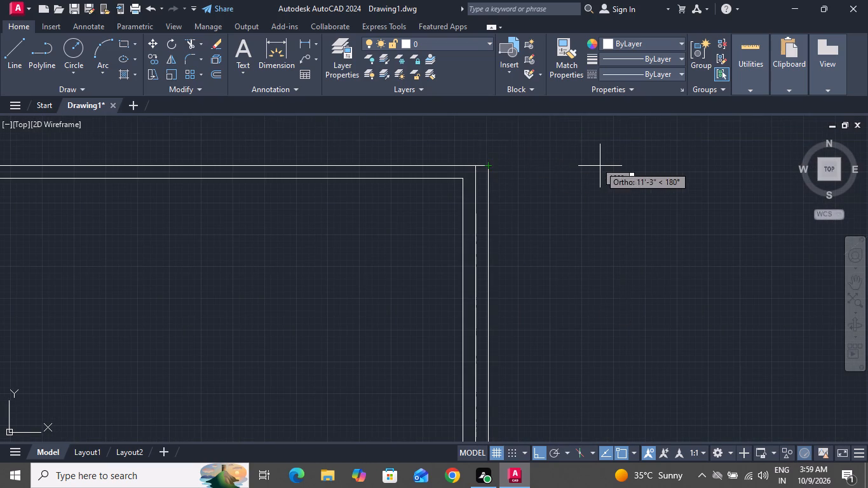
scroll(600, 166, down, 2)
scroll(601, 166, up, 1)
scroll(601, 166, down, 1)
scroll(601, 166, up, 1)
scroll(601, 166, down, 3)
scroll(615, 174, up, 1)
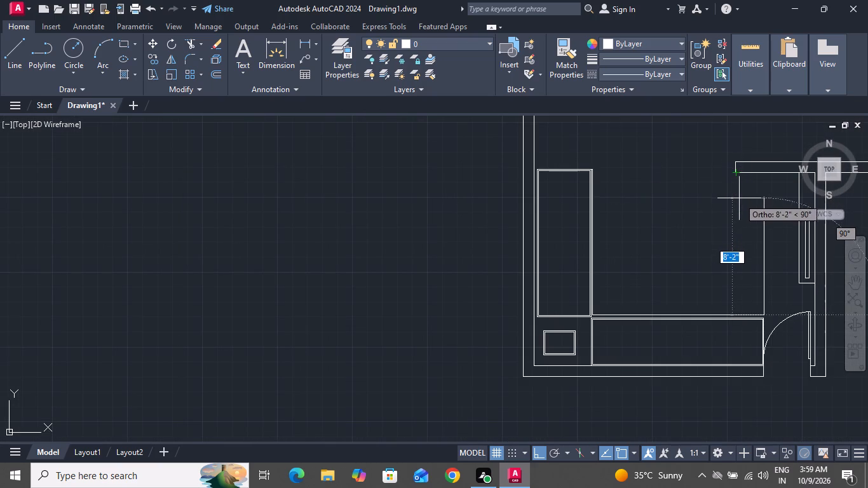
right_click(738, 203)
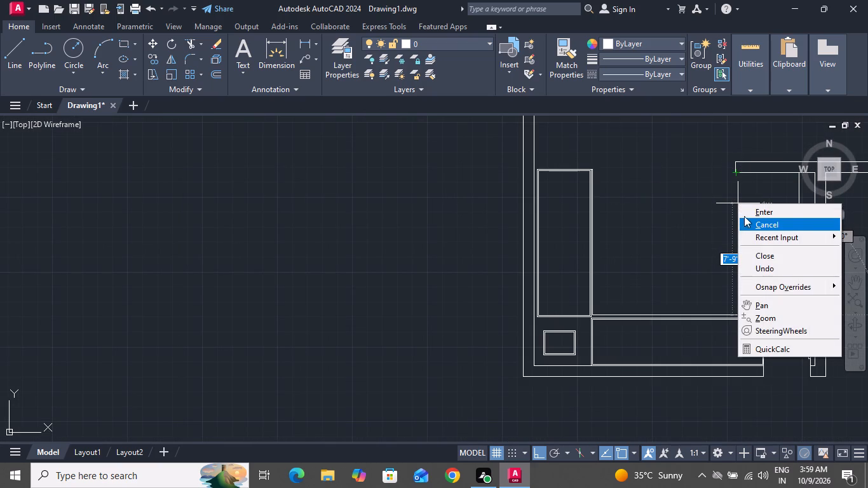
key(Escape)
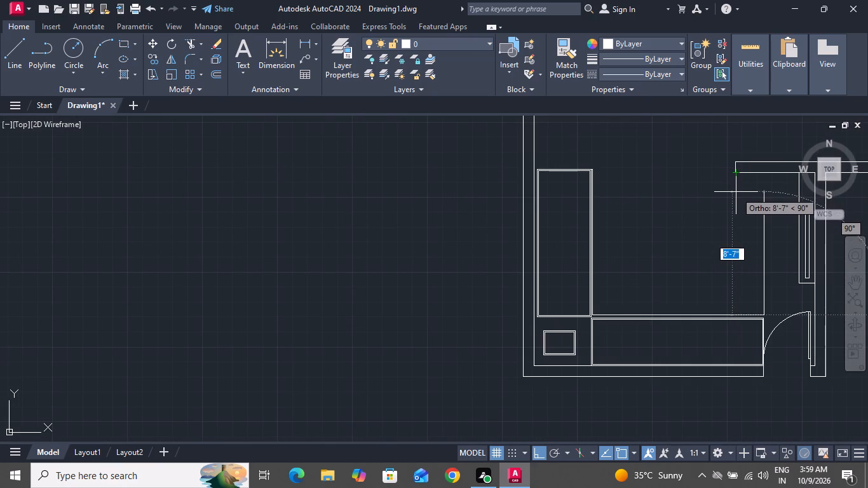
click(736, 180)
right_click(735, 182)
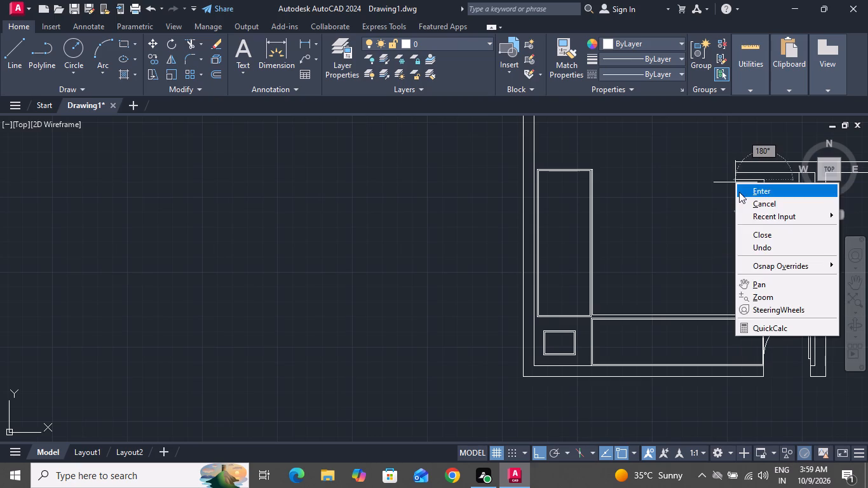
click(740, 202)
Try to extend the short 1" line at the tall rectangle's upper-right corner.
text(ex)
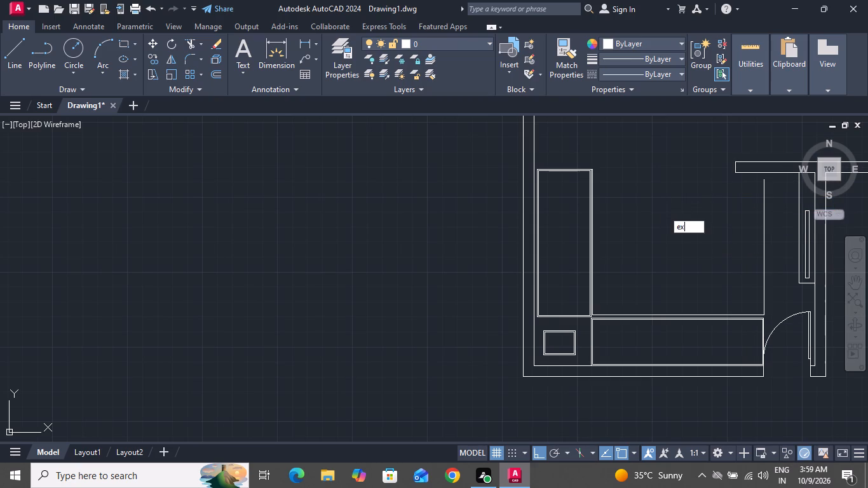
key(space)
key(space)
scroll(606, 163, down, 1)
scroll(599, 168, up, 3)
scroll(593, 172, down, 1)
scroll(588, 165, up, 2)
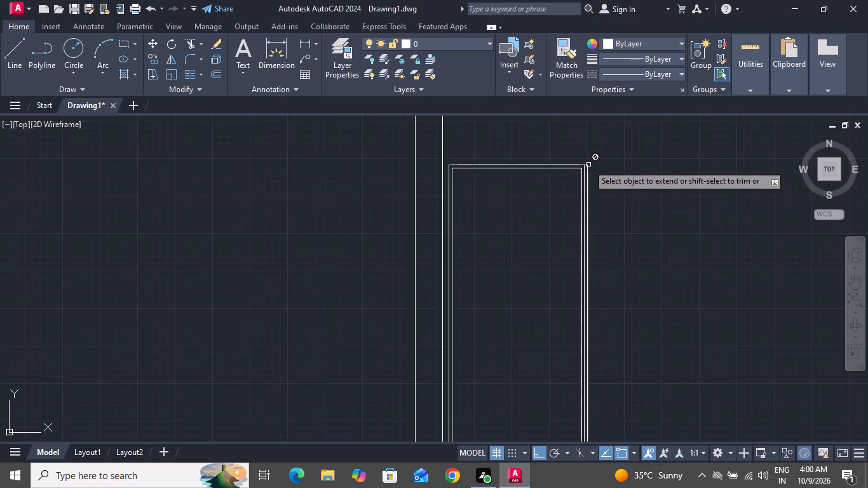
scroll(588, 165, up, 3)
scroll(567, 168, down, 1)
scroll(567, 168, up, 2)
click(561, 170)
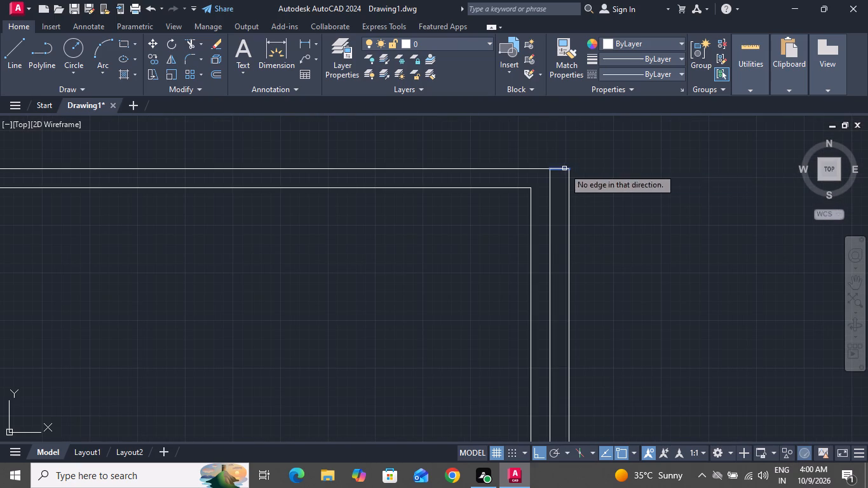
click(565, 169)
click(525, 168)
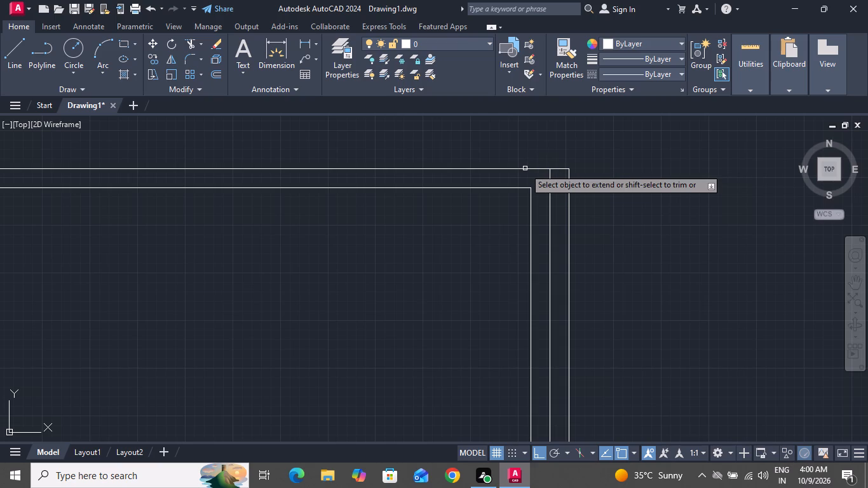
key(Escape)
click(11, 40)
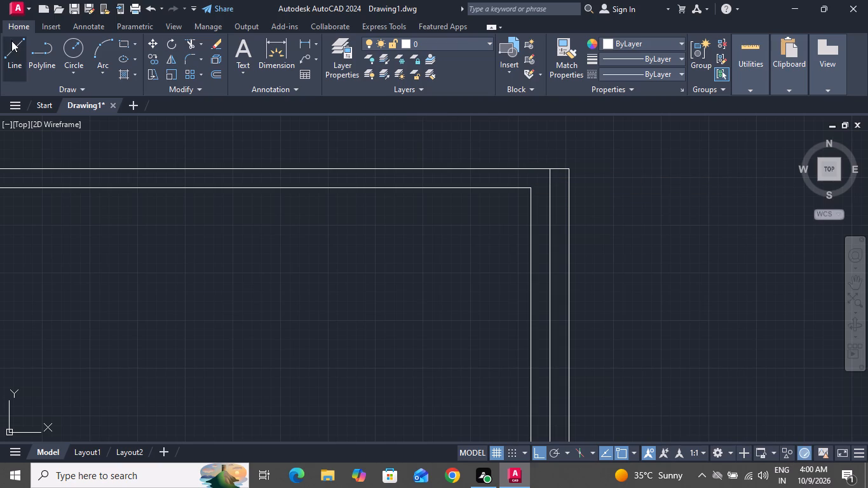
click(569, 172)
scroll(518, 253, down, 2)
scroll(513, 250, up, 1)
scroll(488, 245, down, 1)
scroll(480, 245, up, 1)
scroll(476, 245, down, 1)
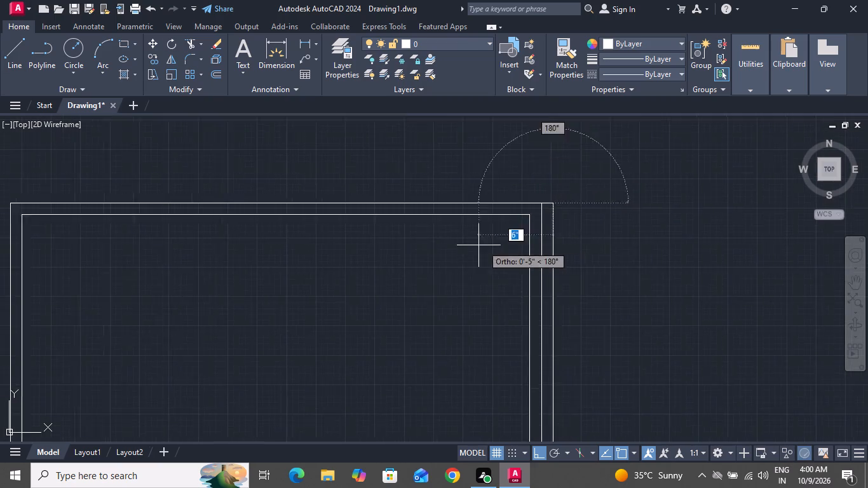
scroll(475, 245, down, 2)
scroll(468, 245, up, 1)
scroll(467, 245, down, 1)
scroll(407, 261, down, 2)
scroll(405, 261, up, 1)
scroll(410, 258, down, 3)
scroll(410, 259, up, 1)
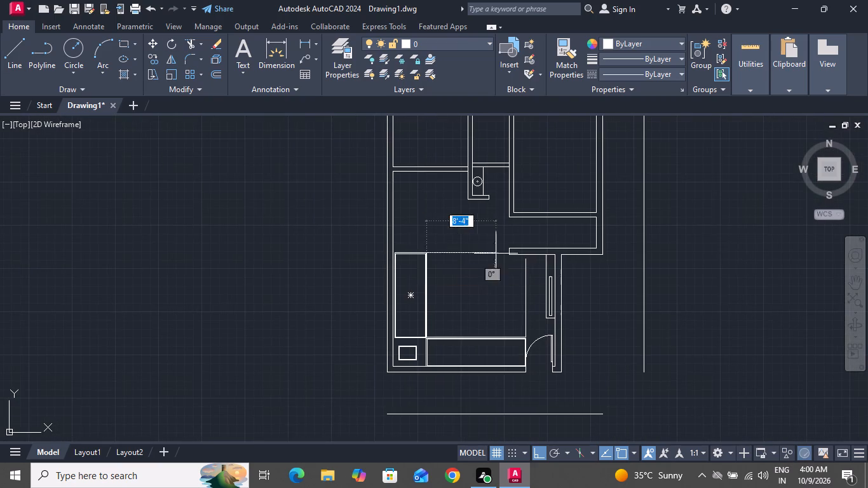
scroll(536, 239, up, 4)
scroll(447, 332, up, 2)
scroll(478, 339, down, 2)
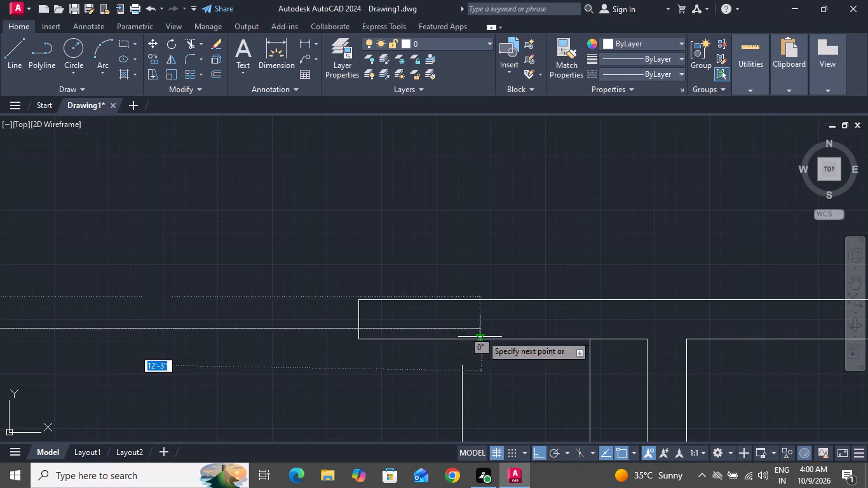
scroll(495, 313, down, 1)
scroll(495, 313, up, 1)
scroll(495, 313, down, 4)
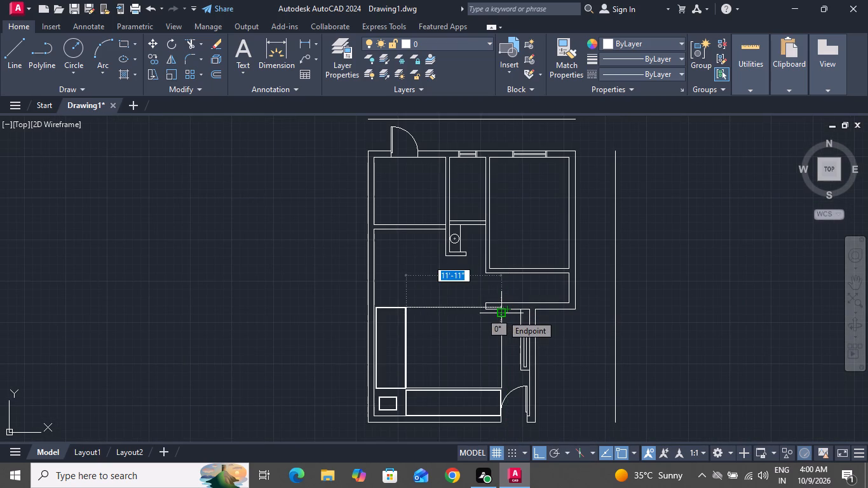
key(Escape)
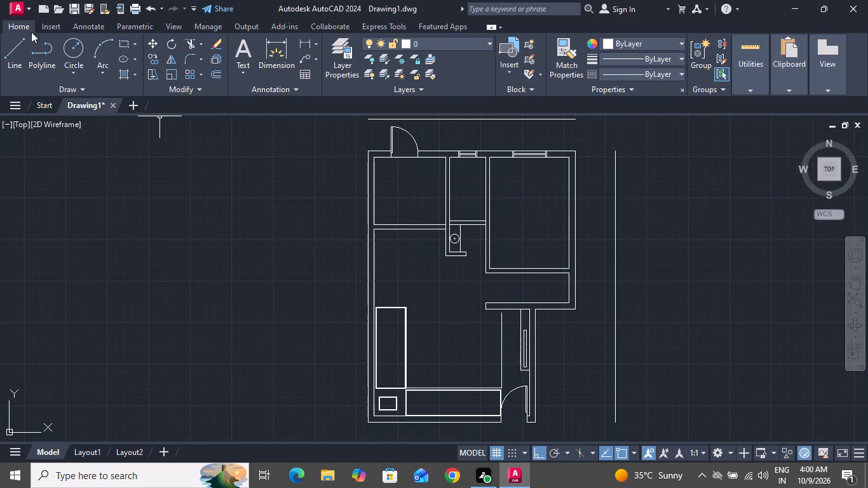
Draw a horizontal line from the new vertical line's upper end across to the line beside the tall rectangle.
click(18, 45)
scroll(505, 328, down, 1)
scroll(505, 328, up, 1)
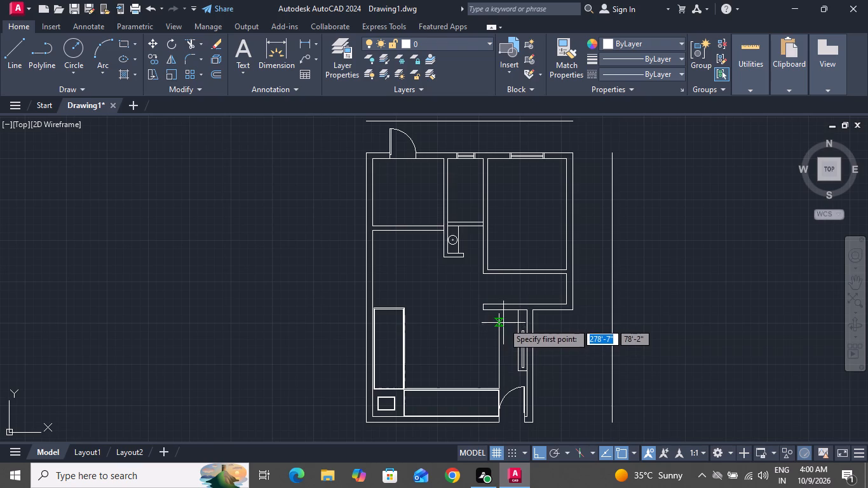
click(503, 315)
scroll(407, 319, up, 4)
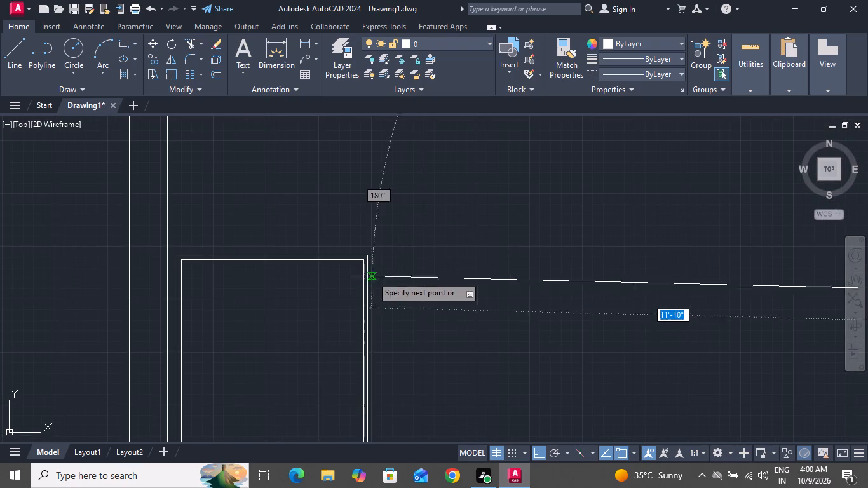
scroll(371, 275, up, 1)
scroll(371, 275, down, 1)
scroll(371, 275, up, 1)
click(369, 299)
right_click(371, 297)
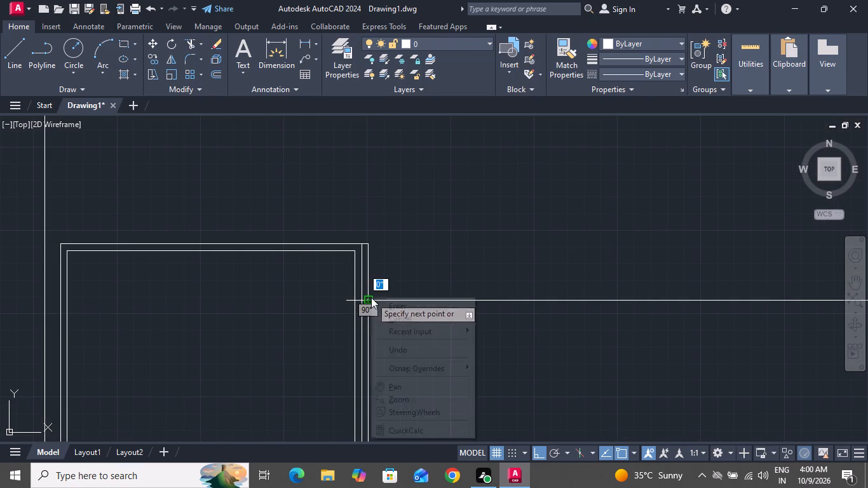
click(395, 318)
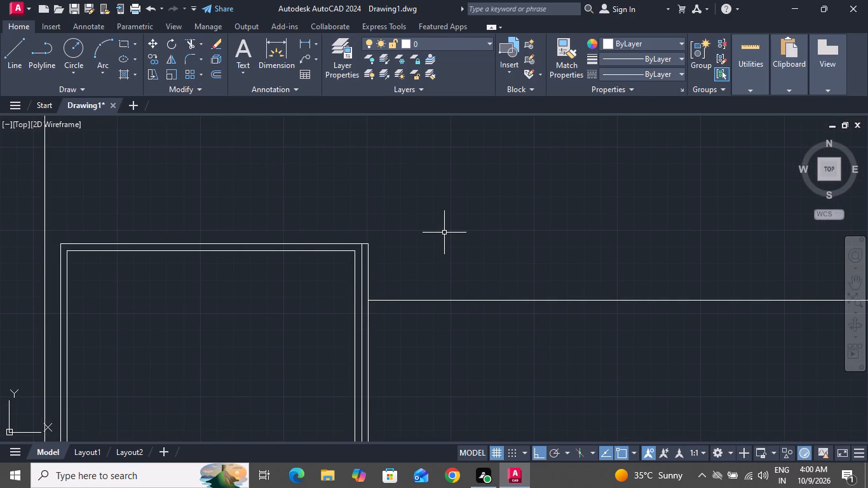
Trim away the short 1" line and the vertical line's stub above the new horizontal line beside the tall rectangle.
text(tr)
key(space)
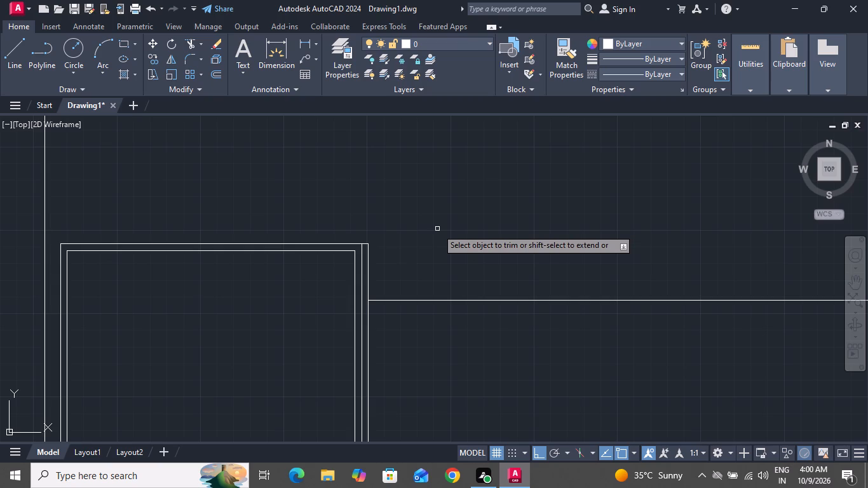
scroll(344, 262, up, 2)
click(400, 231)
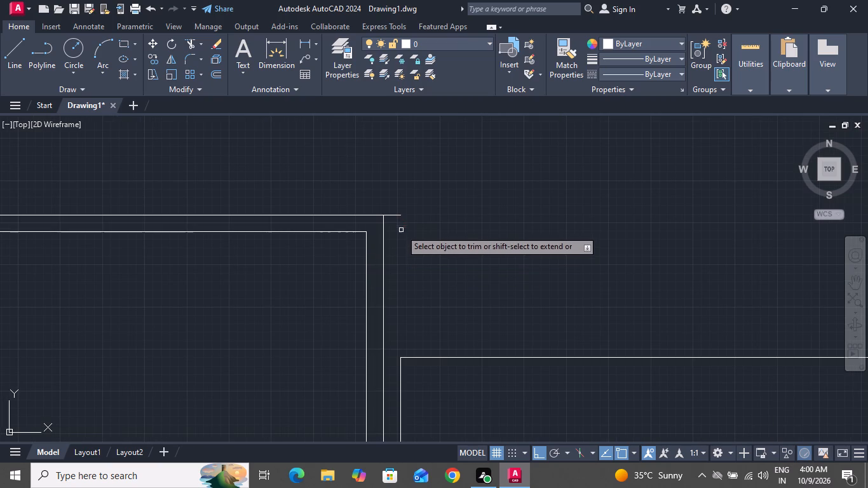
click(396, 213)
click(398, 248)
scroll(429, 226, up, 2)
scroll(429, 226, down, 3)
scroll(468, 205, up, 1)
scroll(468, 205, down, 3)
scroll(435, 174, up, 1)
scroll(435, 174, down, 3)
scroll(433, 176, up, 1)
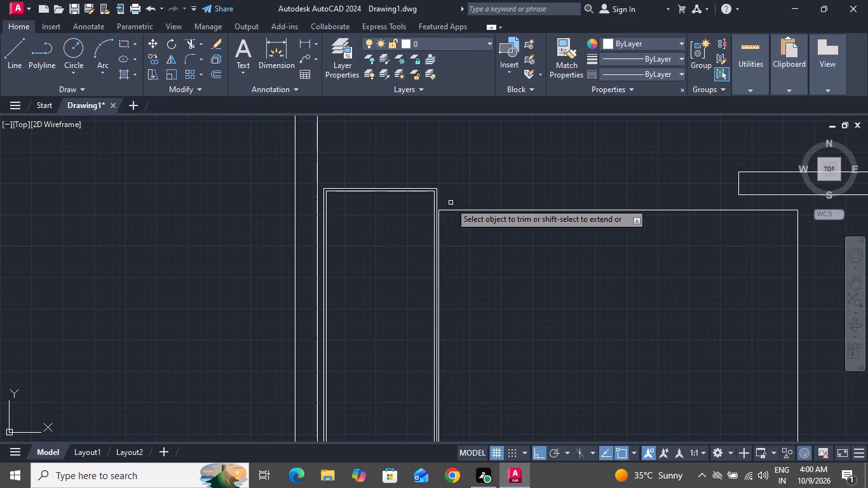
scroll(512, 228, down, 3)
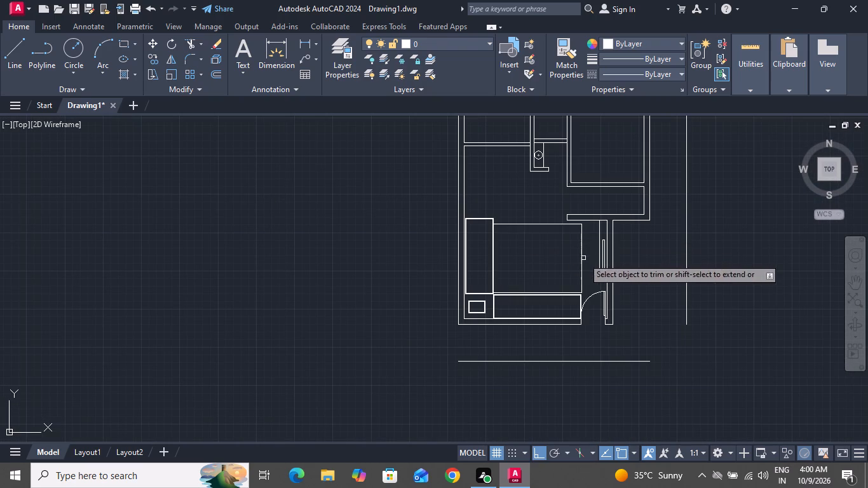
right_click(647, 253)
click(658, 271)
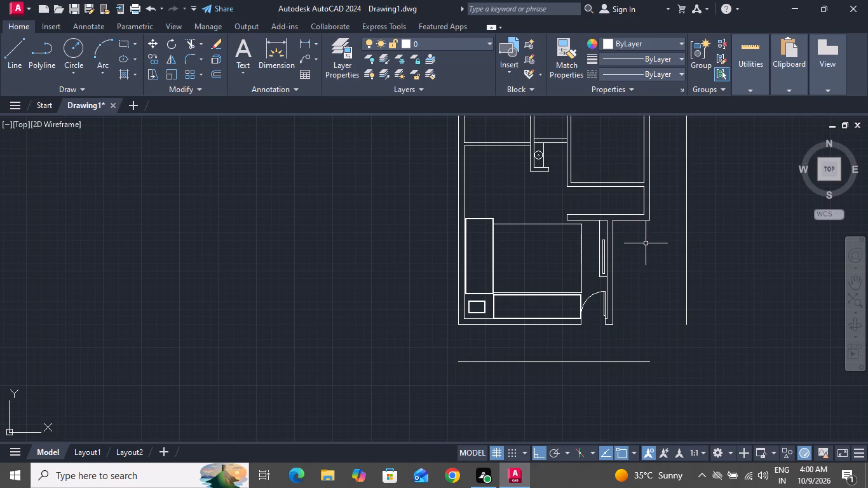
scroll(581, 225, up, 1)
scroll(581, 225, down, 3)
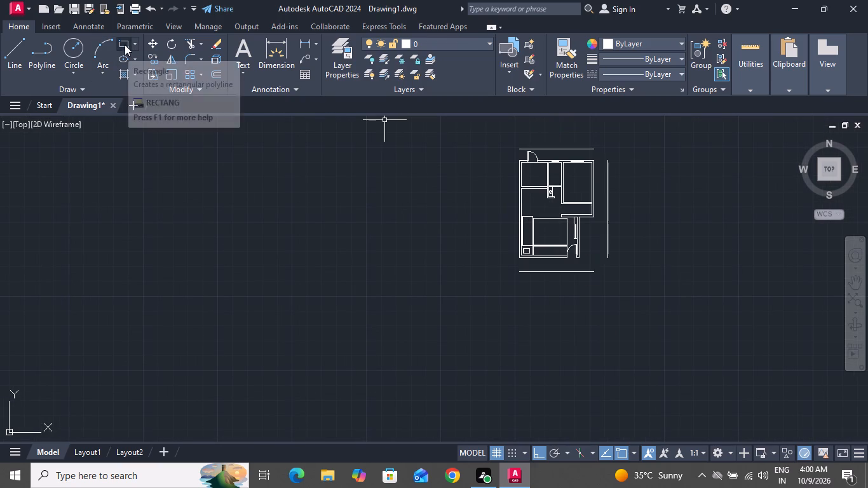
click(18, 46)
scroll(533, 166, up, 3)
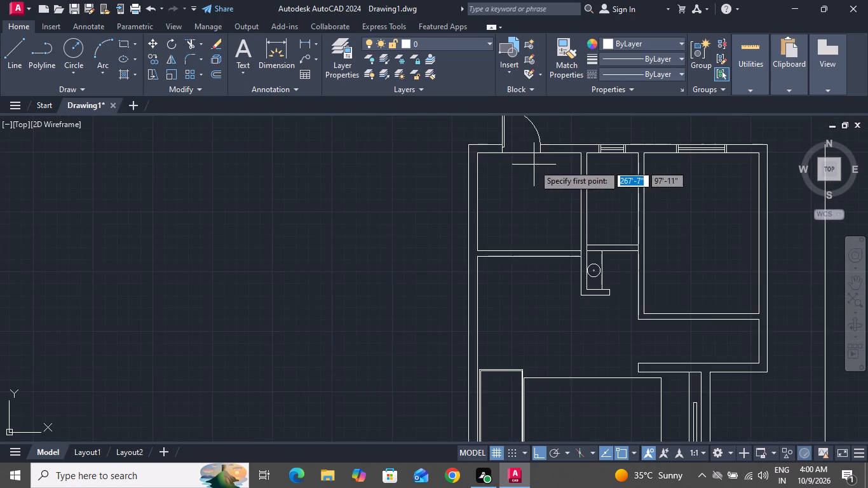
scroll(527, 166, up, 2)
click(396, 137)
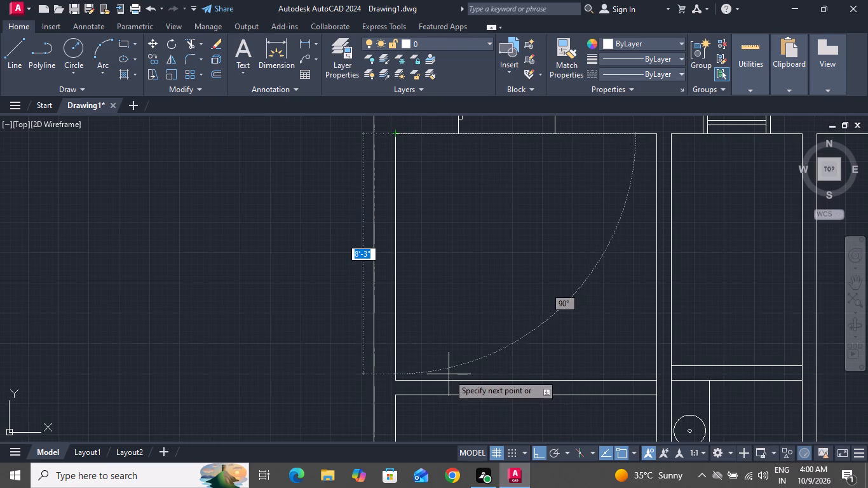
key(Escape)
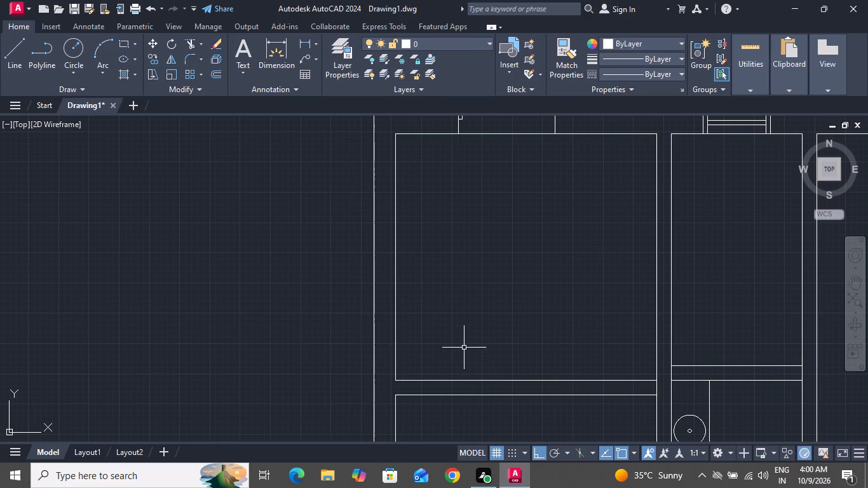
Offset the inner faces of the upper-left room's left and right walls 2' into the room.
key(o)
key(space)
key(2)
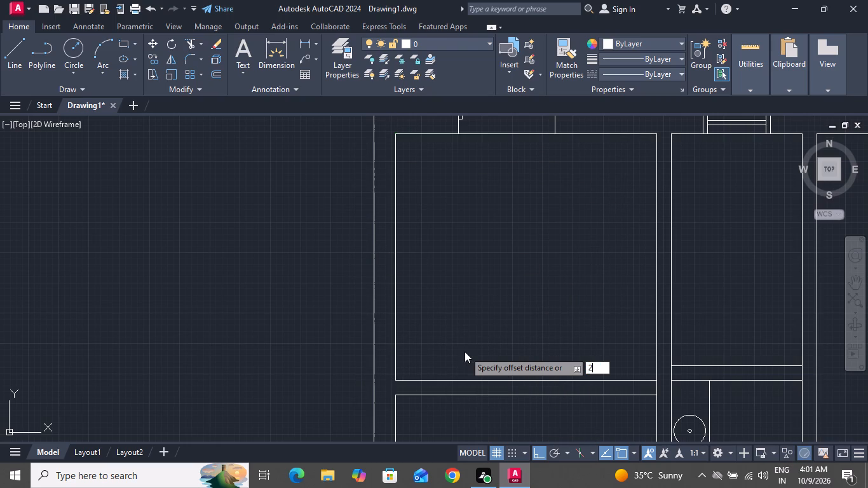
key(apostrophe)
key(Return)
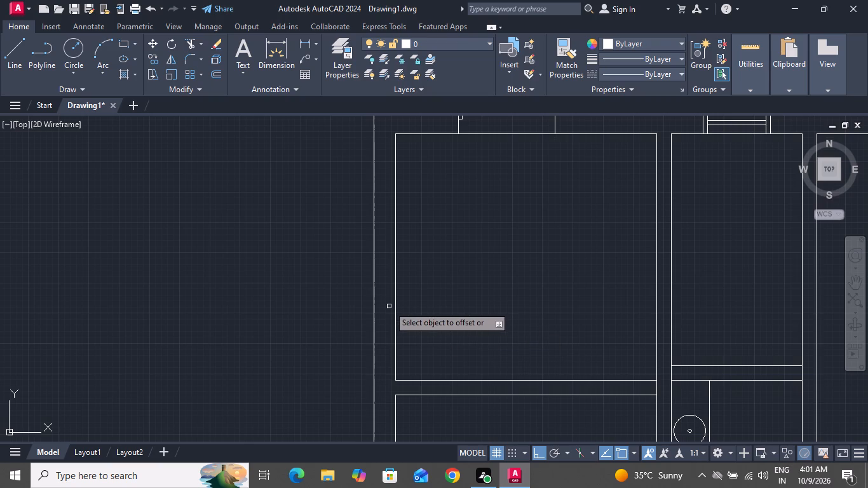
click(395, 305)
click(435, 290)
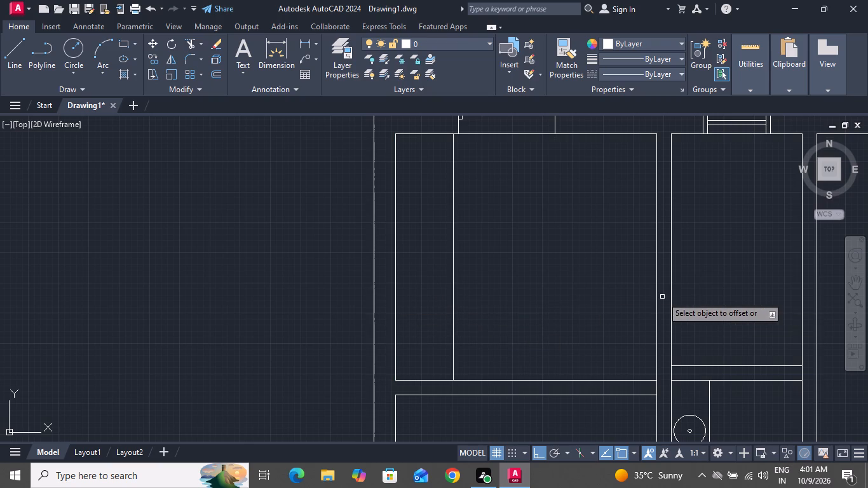
click(656, 298)
click(583, 301)
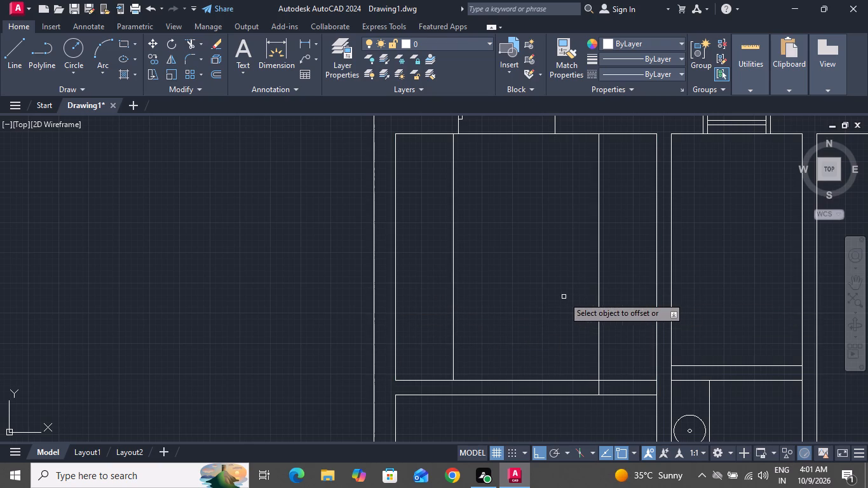
right_click(560, 297)
click(573, 314)
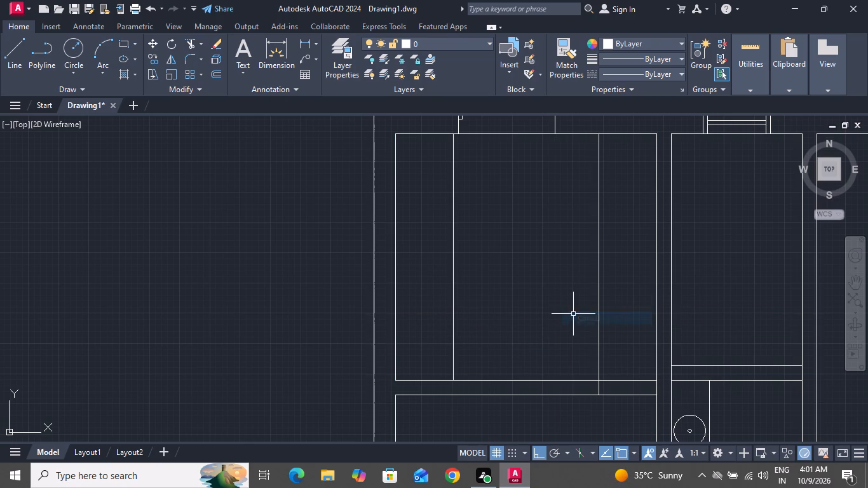
Extend the left offset line down to the lower face of the 6" interior wall below the room.
key(e)
key(x)
key(space)
key(space)
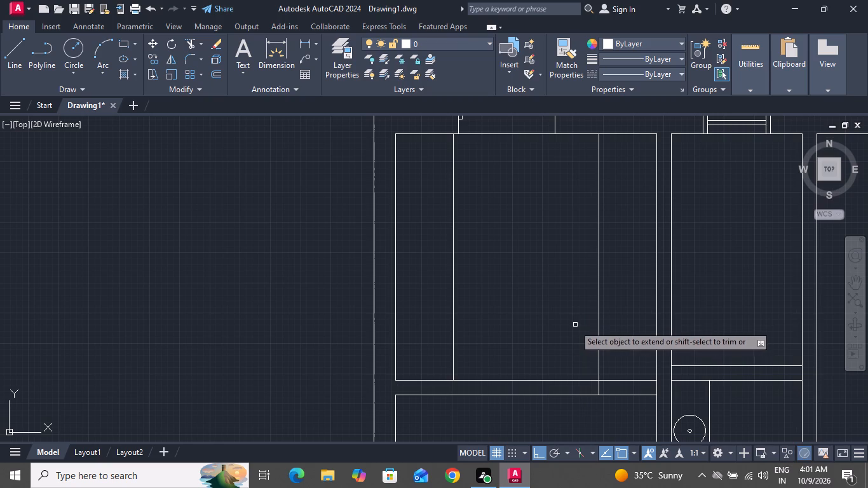
click(452, 364)
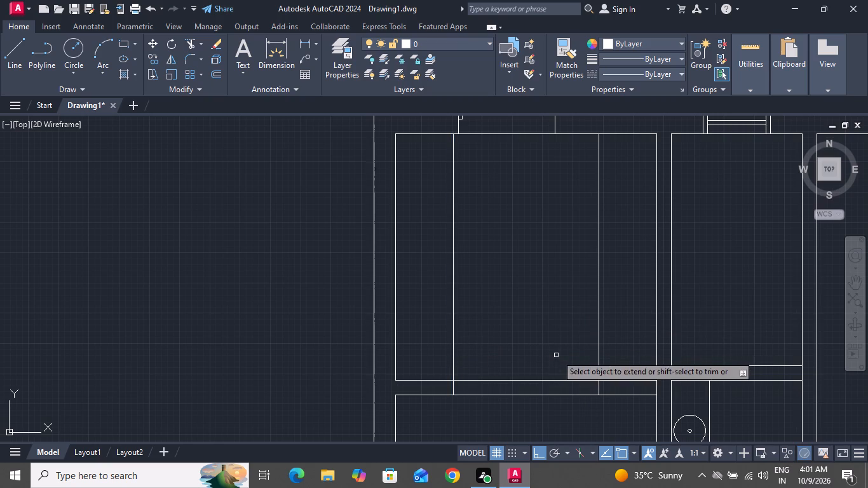
right_click(530, 313)
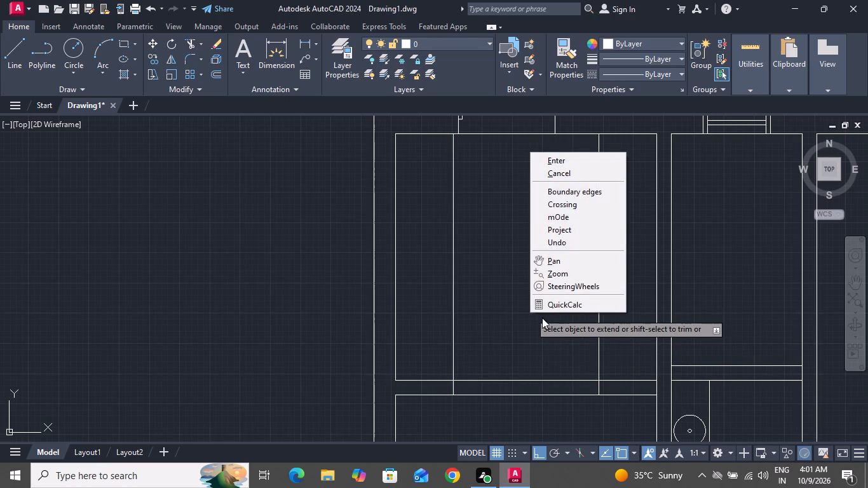
click(551, 169)
Trim both faces of the interior wall between the two offset lines to leave an opening.
text(tr)
key(space)
key(space)
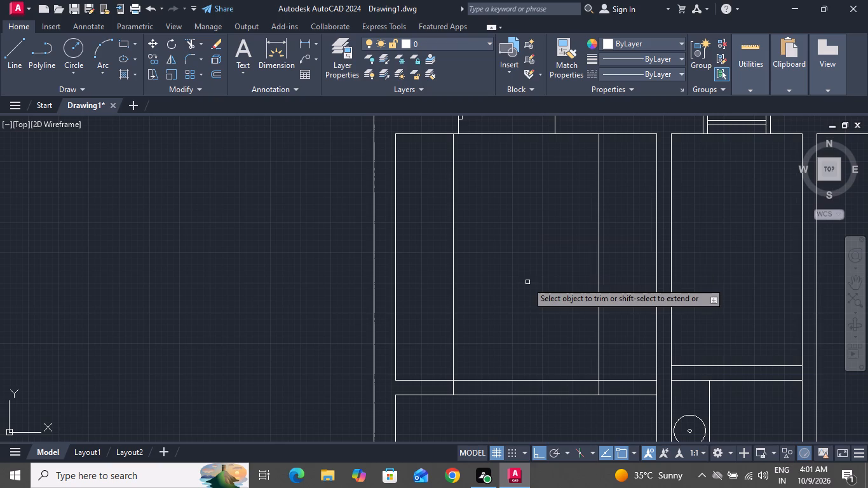
click(527, 282)
click(524, 414)
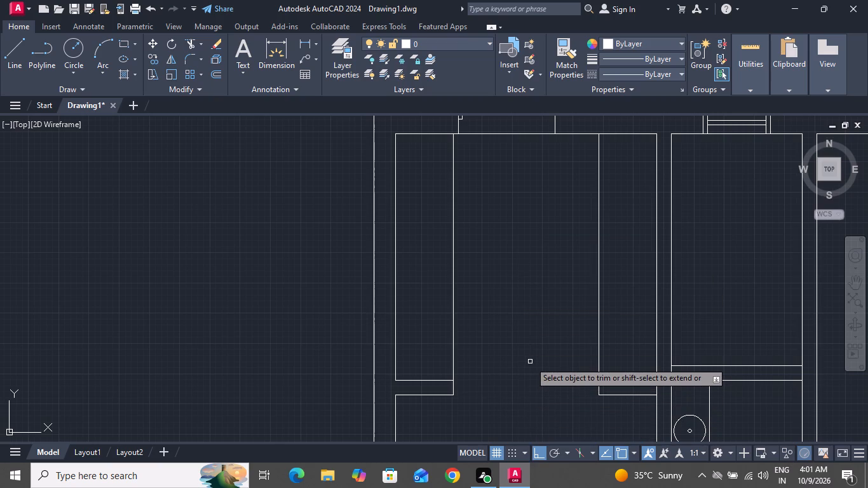
right_click(530, 362)
click(570, 205)
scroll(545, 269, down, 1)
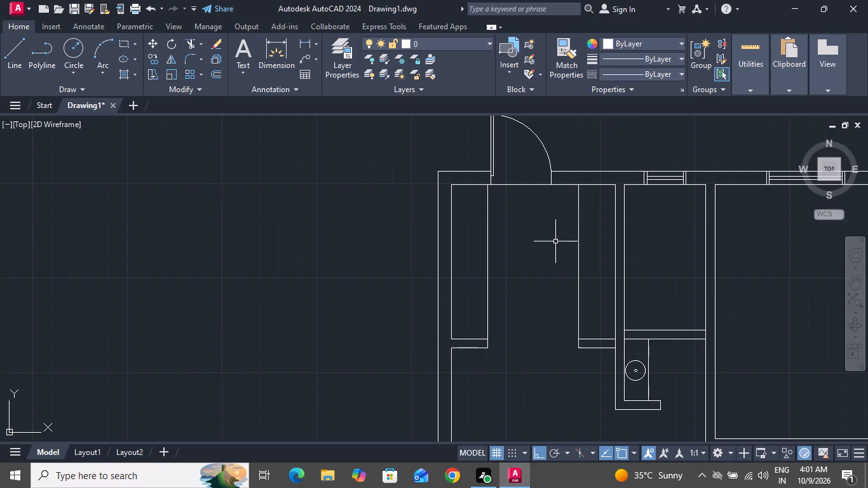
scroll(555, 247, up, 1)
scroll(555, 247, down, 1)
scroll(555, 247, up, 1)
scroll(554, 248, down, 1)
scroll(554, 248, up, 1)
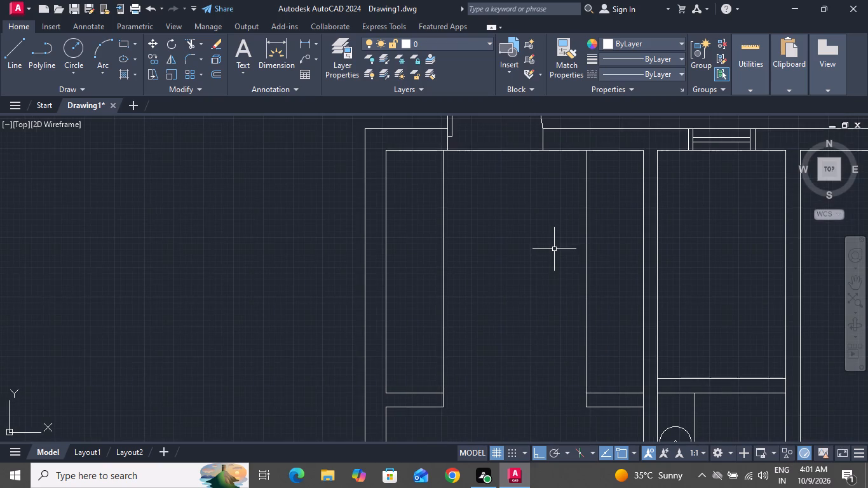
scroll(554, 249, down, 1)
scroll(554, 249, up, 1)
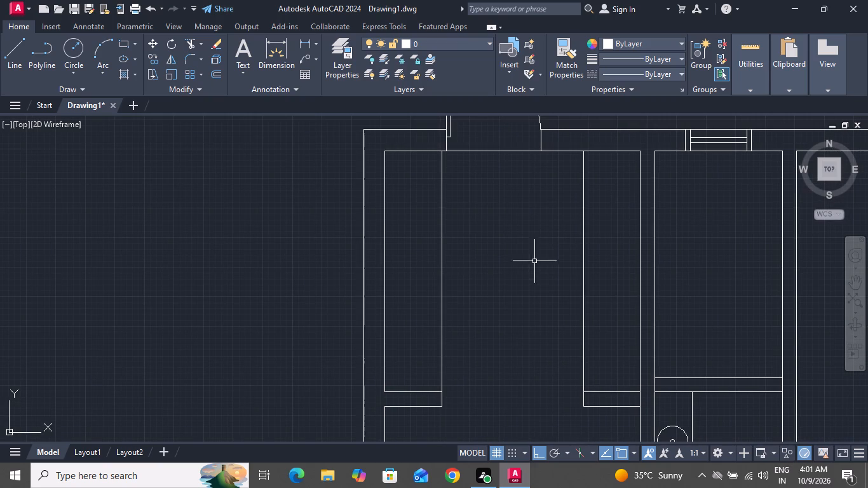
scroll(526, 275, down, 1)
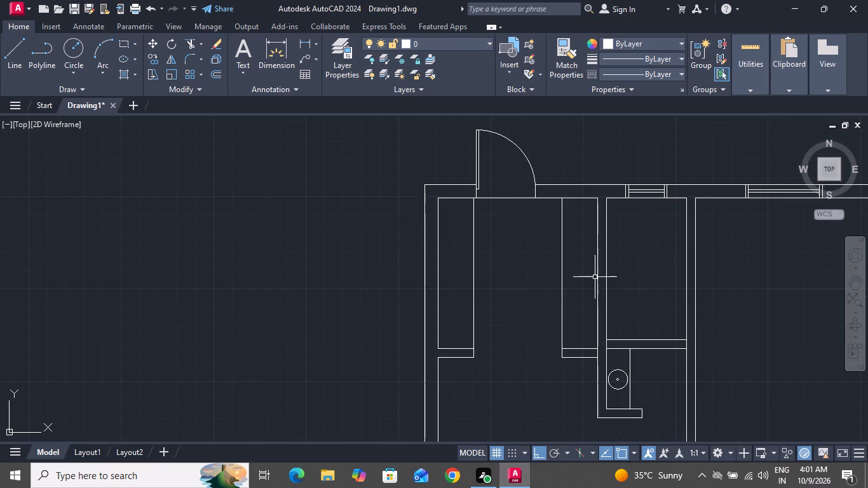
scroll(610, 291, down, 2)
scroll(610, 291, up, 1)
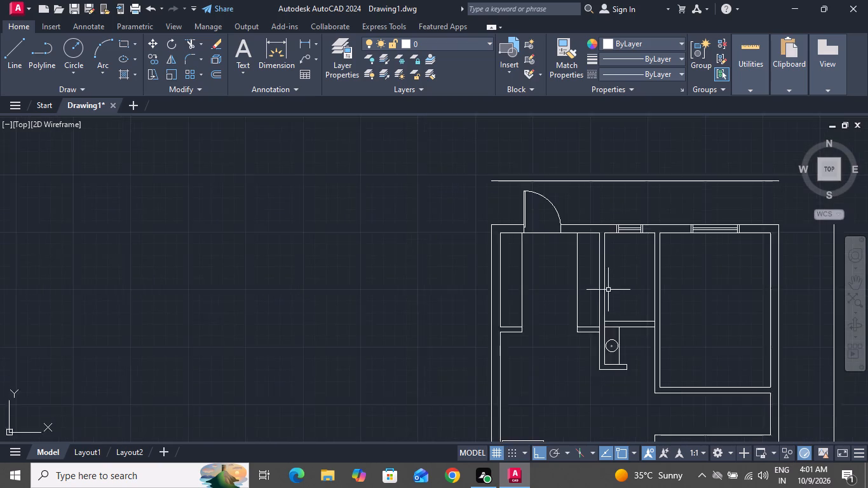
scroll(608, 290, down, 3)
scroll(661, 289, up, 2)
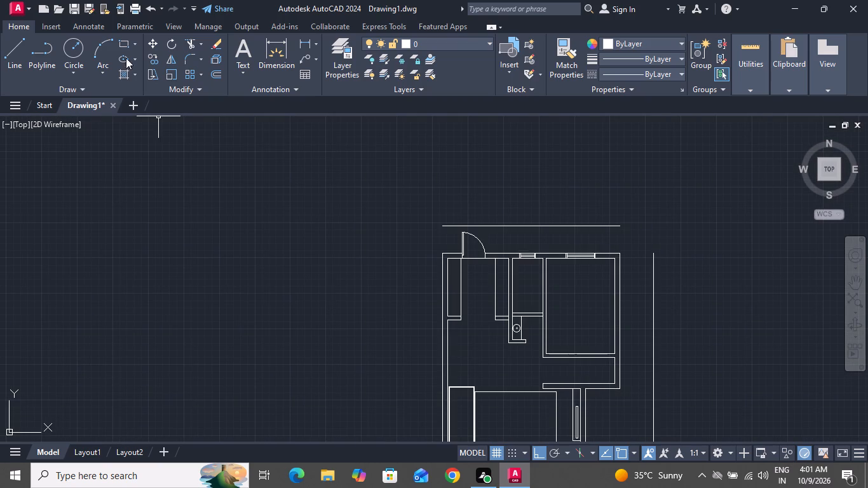
Fillet the outer boundary line above the plan with the one along its right side to form a closed corner.
click(183, 55)
scroll(591, 215, up, 1)
scroll(593, 217, down, 1)
scroll(595, 220, up, 1)
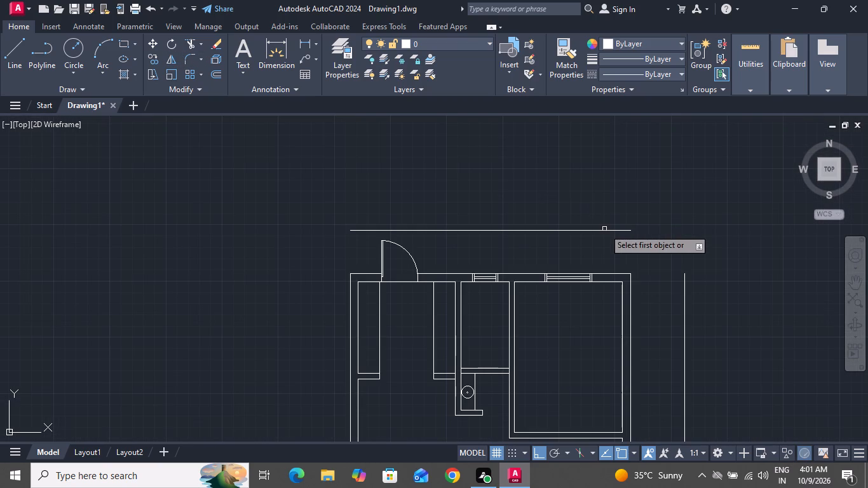
click(604, 232)
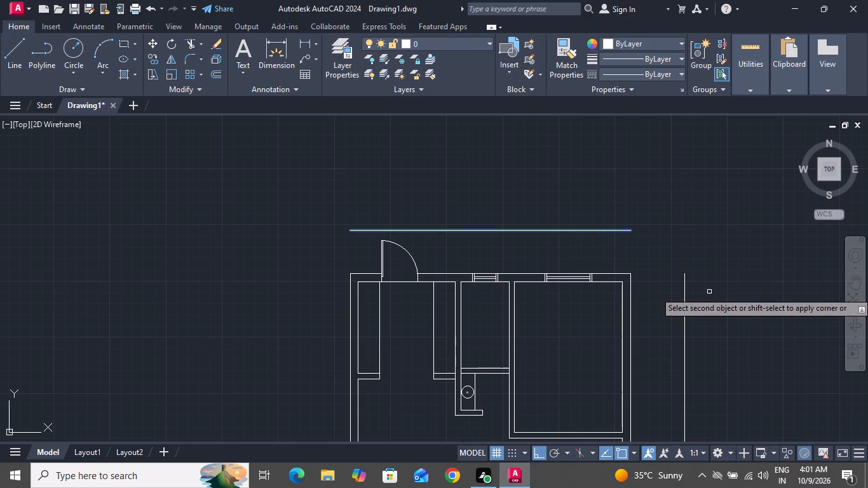
click(686, 300)
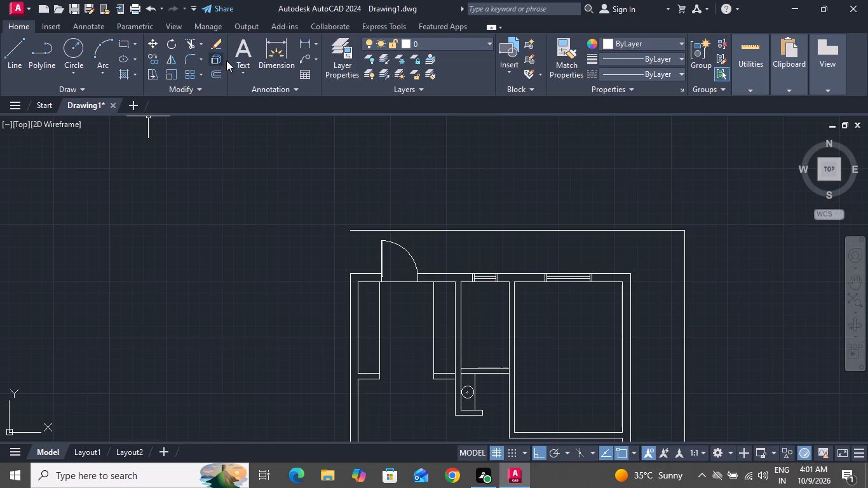
Fillet the right boundary line with the boundary line below the plan to close their corner.
click(182, 57)
scroll(442, 87, down, 1)
scroll(442, 87, up, 1)
scroll(442, 87, down, 1)
scroll(458, 155, down, 2)
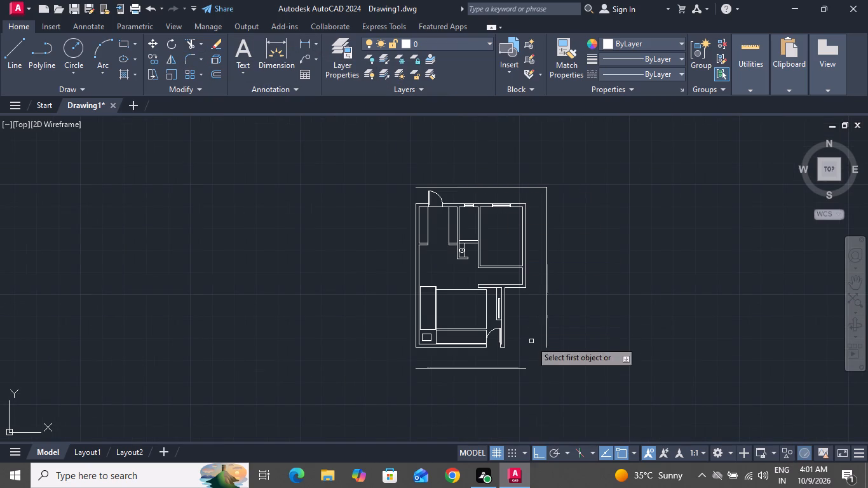
click(546, 346)
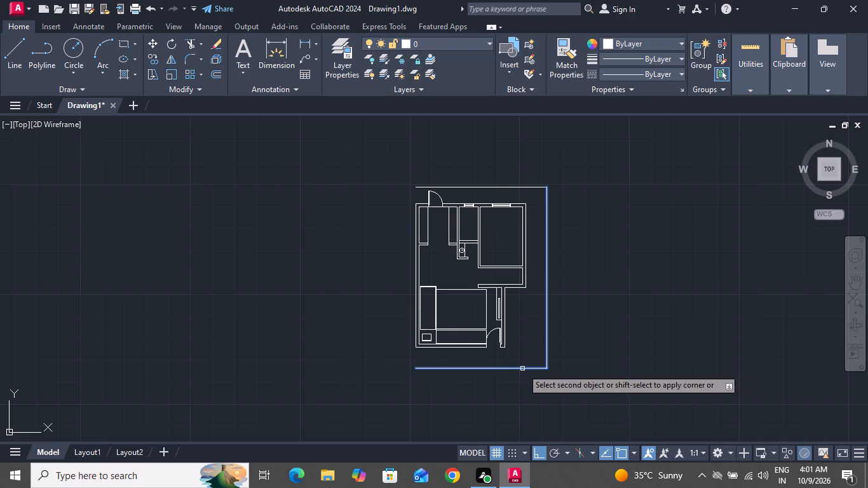
click(522, 369)
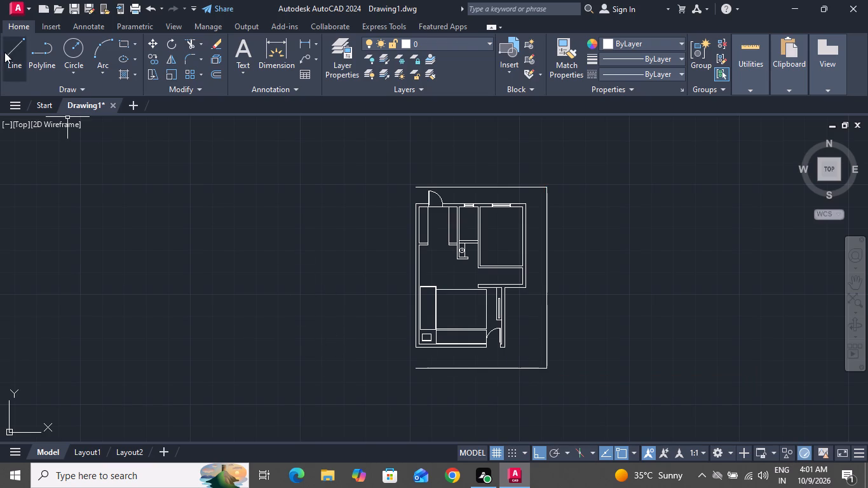
Draw a vertical line from the plan's lower-left outer corner down to the left end of the lower boundary line.
click(4, 52)
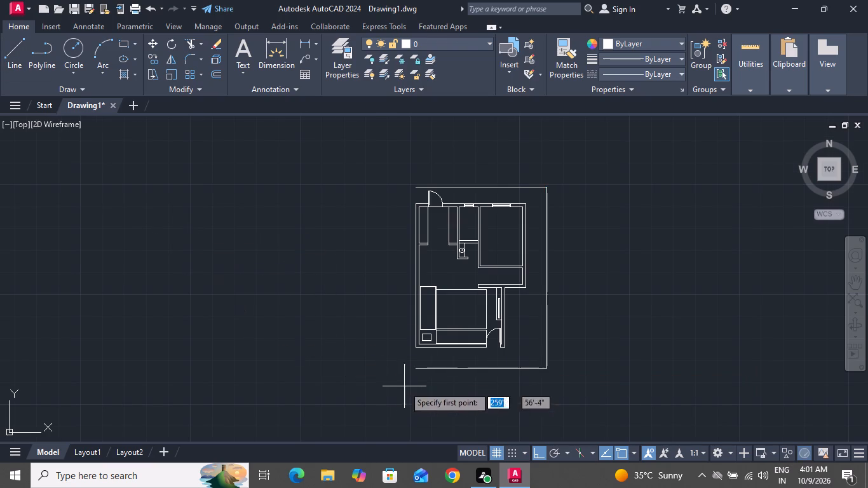
scroll(405, 384, up, 2)
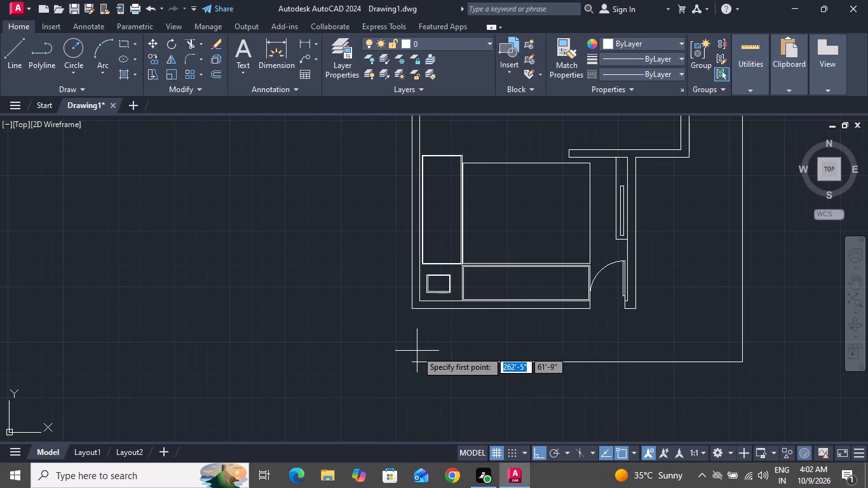
click(414, 308)
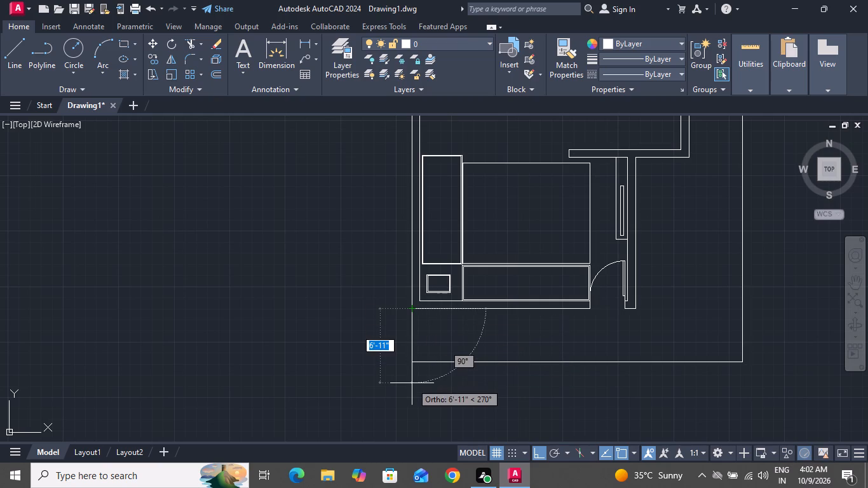
click(410, 361)
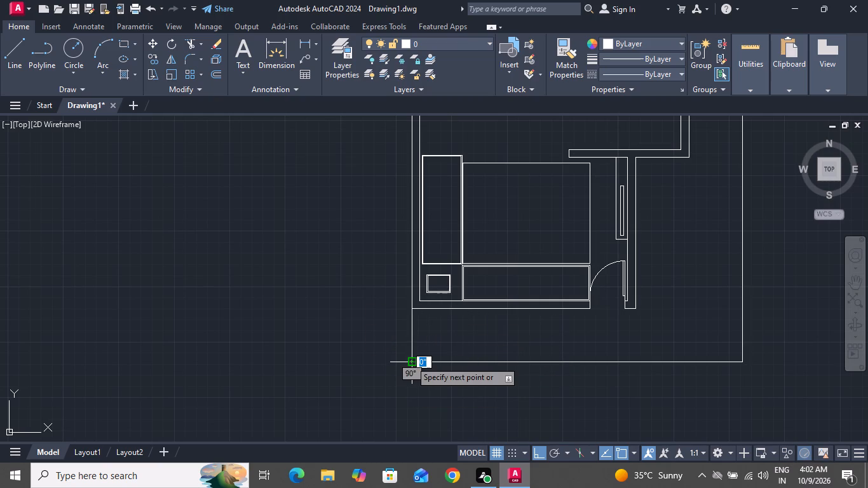
right_click(410, 361)
click(446, 235)
Draw a vertical line from the plan's upper-left outer corner up to the left end of the upper boundary line.
scroll(454, 311, down, 3)
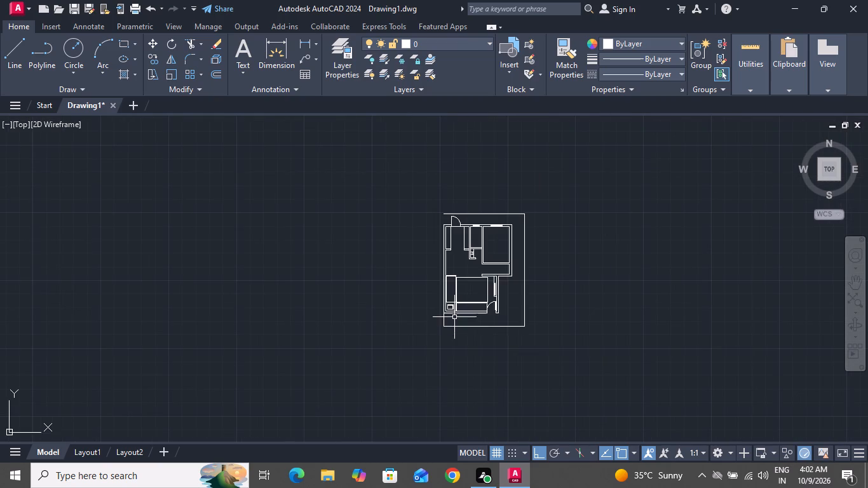
scroll(454, 323, down, 1)
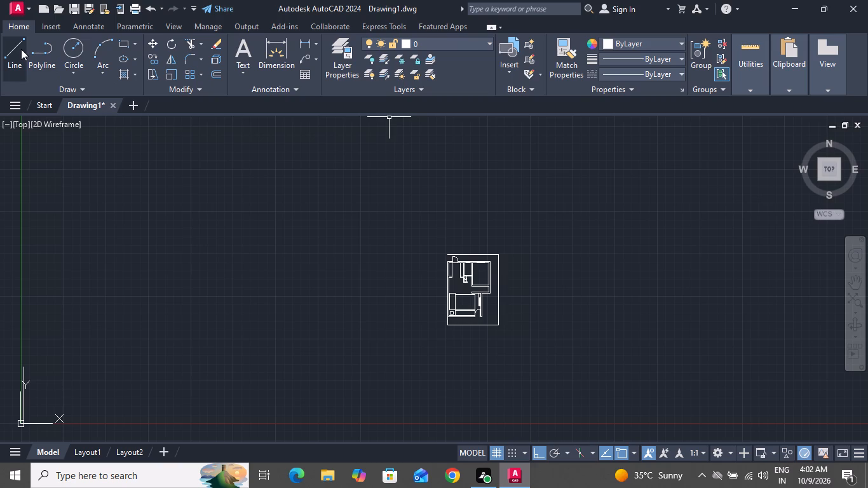
click(21, 49)
scroll(546, 218, up, 2)
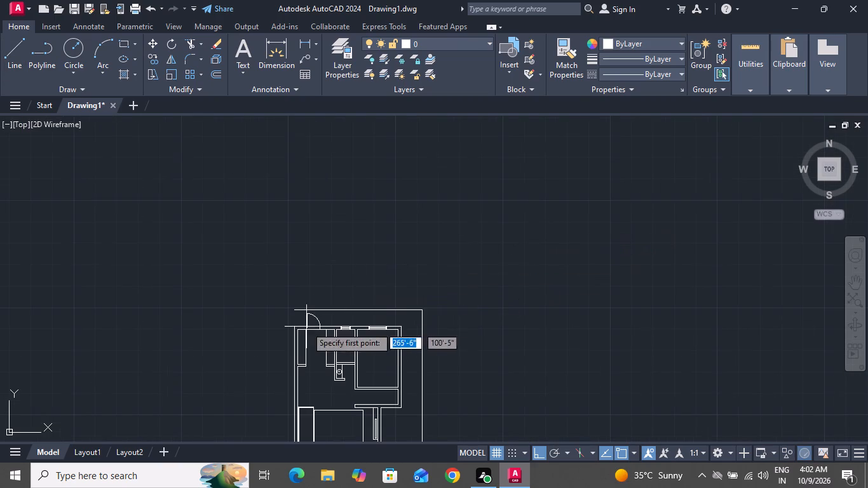
scroll(295, 333, up, 3)
scroll(282, 337, down, 1)
scroll(282, 337, up, 1)
click(297, 306)
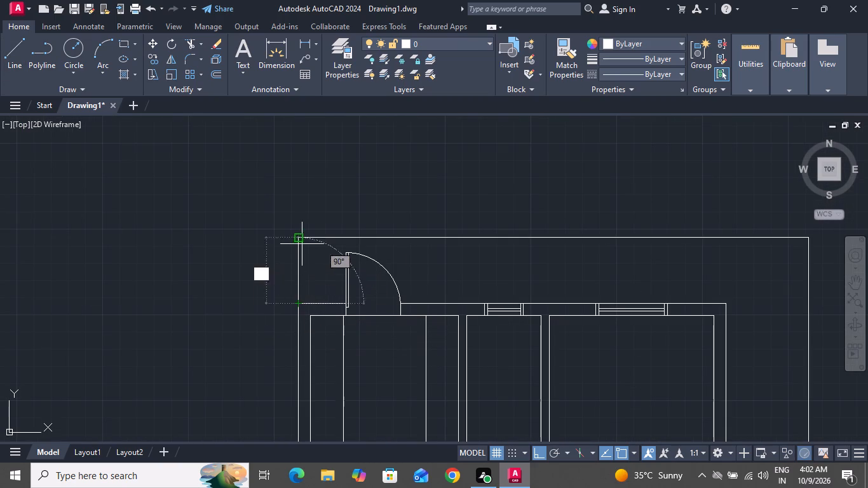
click(299, 236)
scroll(299, 236, up, 1)
right_click(299, 236)
click(321, 262)
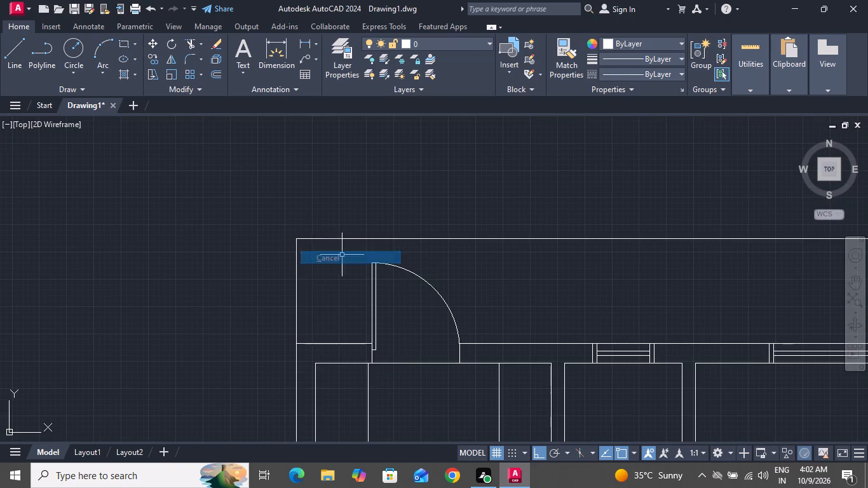
Add a linear dimension for the plan's overall width between the upper outer corners, placed just above the top wall.
scroll(410, 213, down, 2)
scroll(410, 213, up, 1)
scroll(420, 203, down, 3)
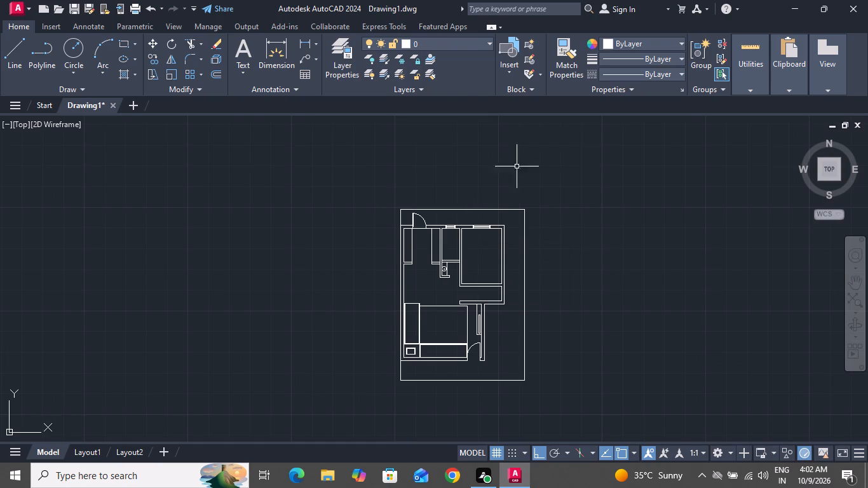
click(307, 44)
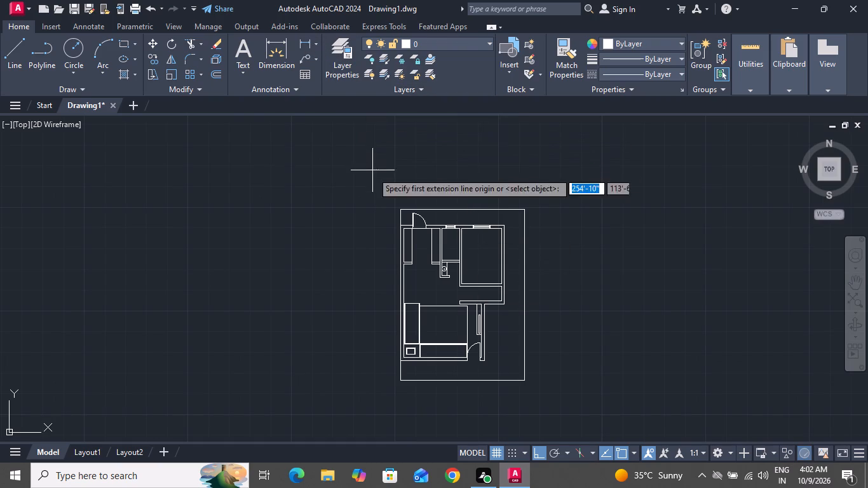
scroll(418, 240, up, 4)
scroll(359, 194, up, 1)
scroll(359, 195, down, 2)
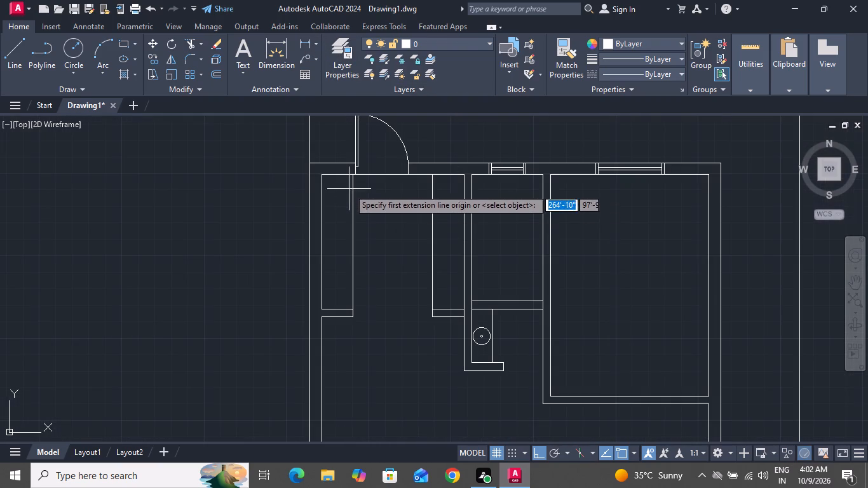
click(312, 163)
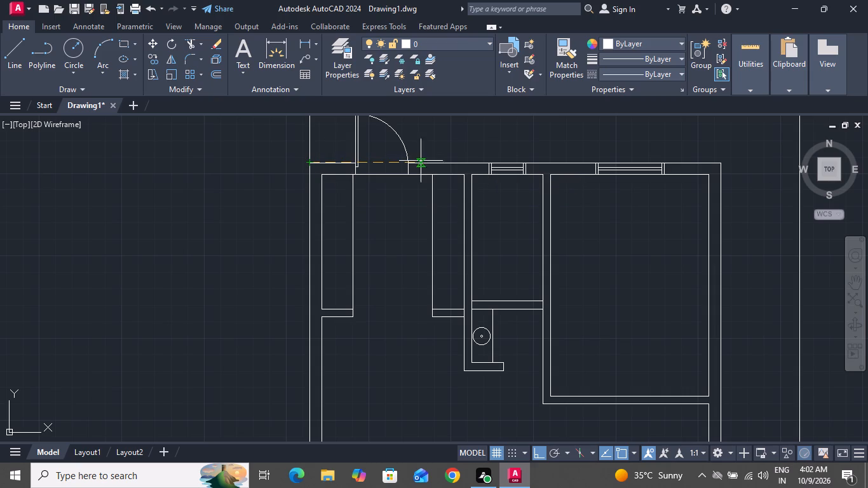
scroll(789, 191, down, 1)
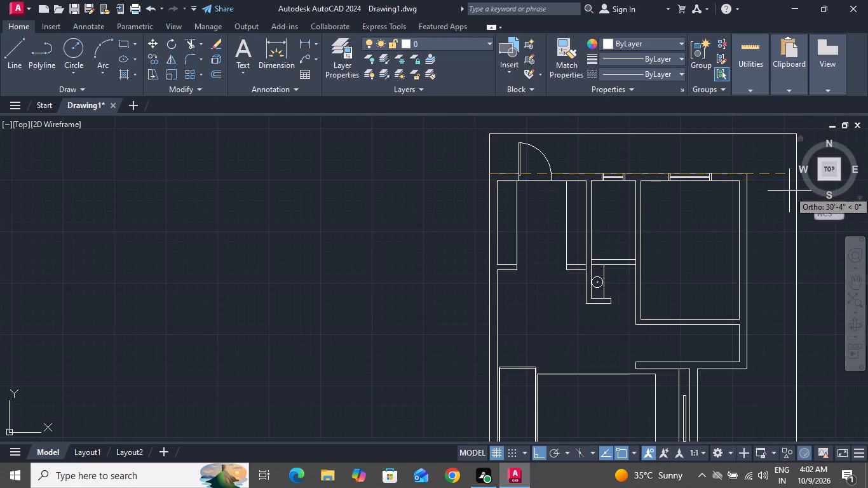
scroll(789, 191, up, 1)
scroll(786, 194, down, 1)
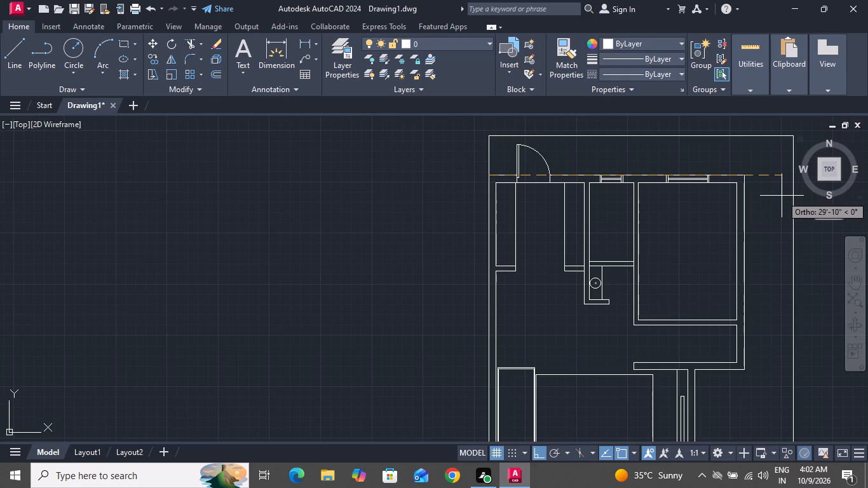
click(747, 178)
click(747, 166)
Modify the Standard dimension style to text height 0'-10.18" and arrow size 0'-10.18", and set it current.
scroll(606, 166, up, 1)
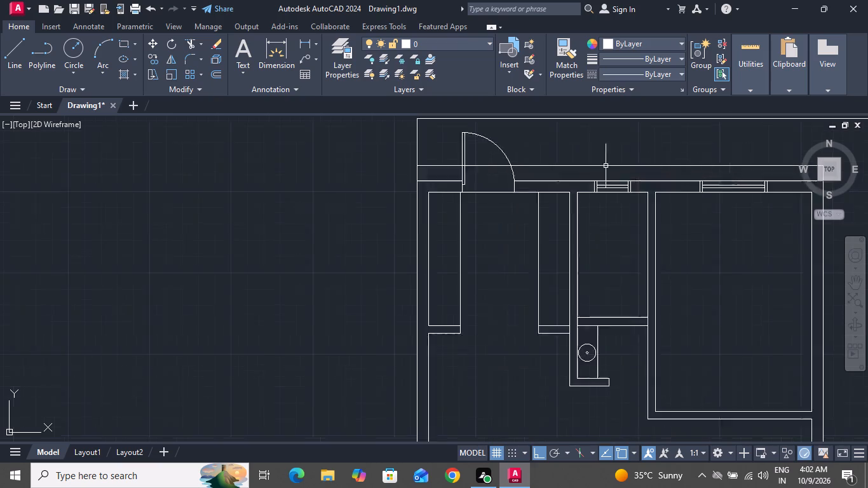
scroll(605, 166, up, 2)
text(d)
key(space)
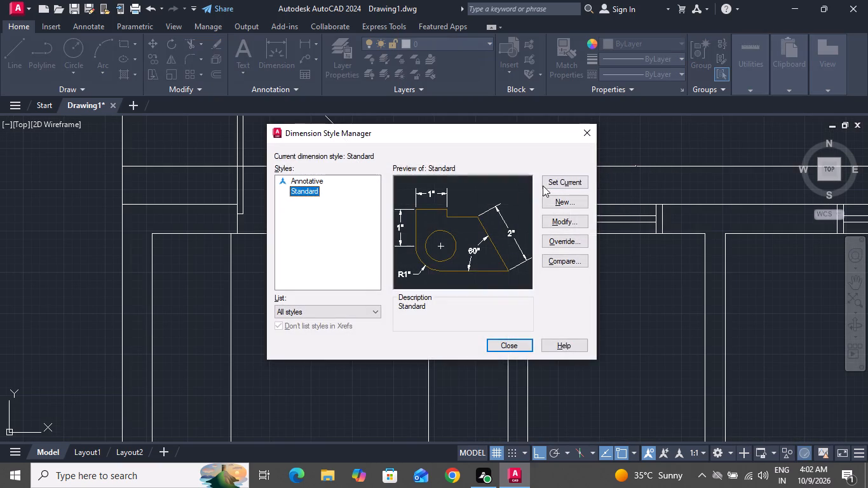
click(580, 224)
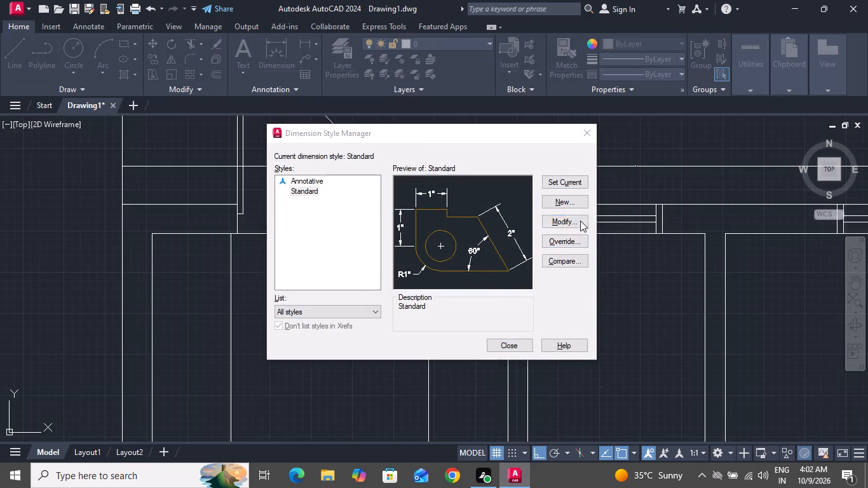
click(361, 98)
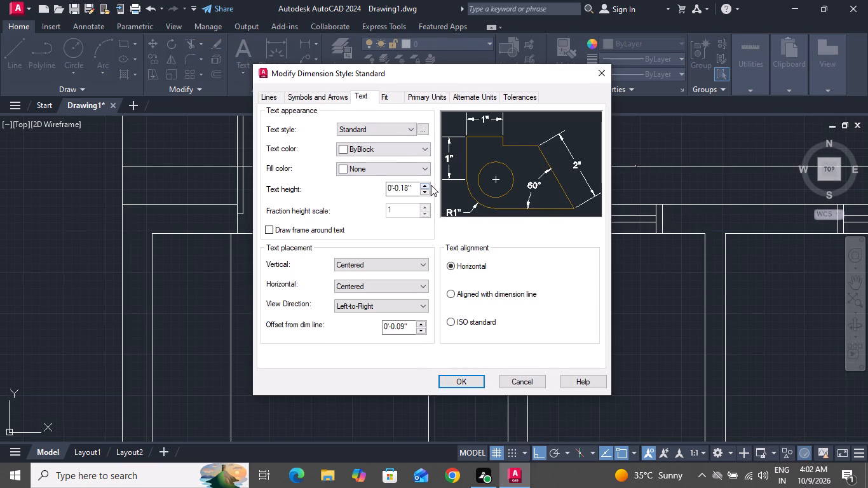
click(425, 185)
click(425, 185)
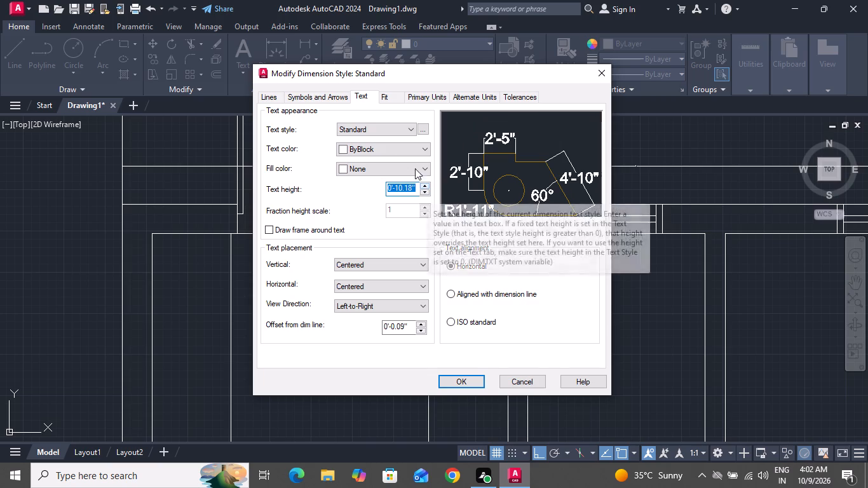
click(335, 98)
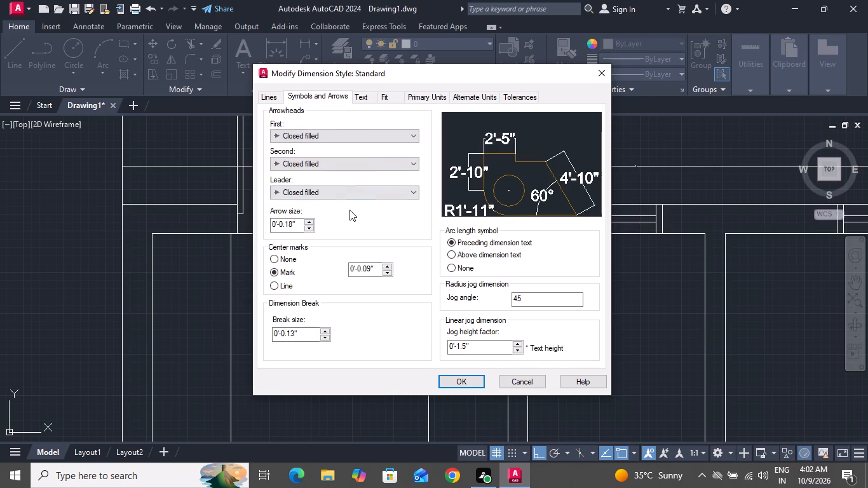
click(308, 220)
click(308, 220)
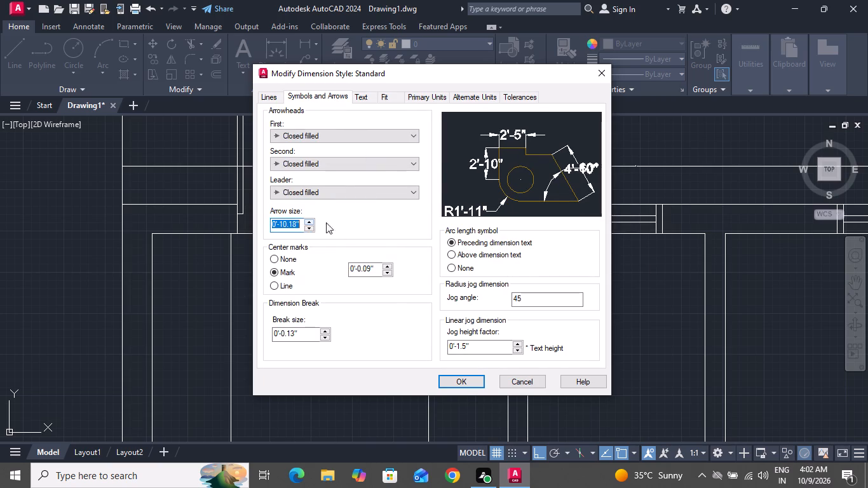
click(461, 384)
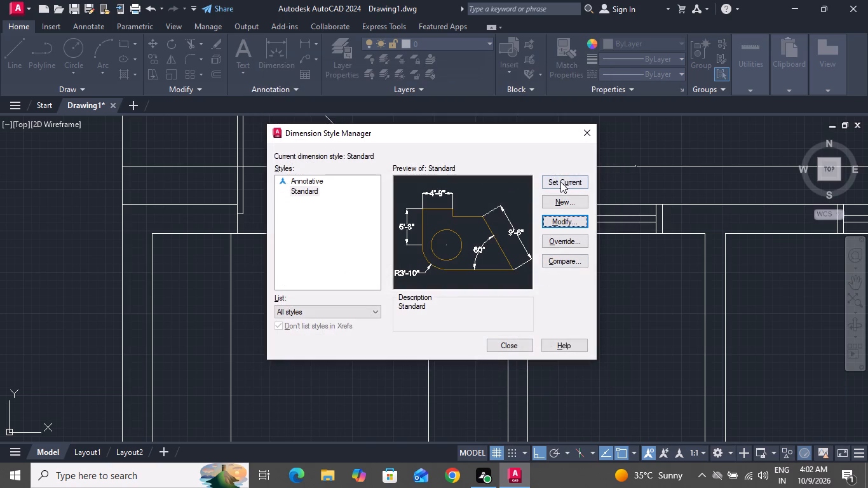
click(565, 182)
click(512, 348)
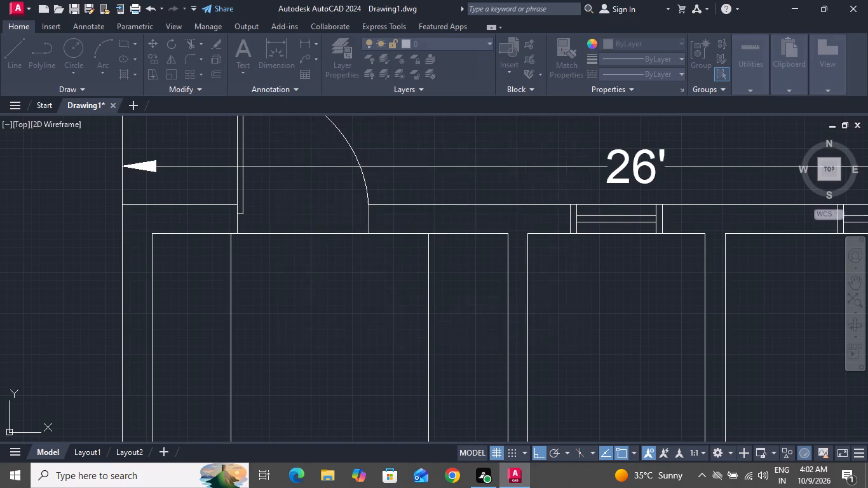
Add a vertical linear dimension for the plan's overall height between the left outer corners, placed just outside the left wall.
scroll(493, 335, down, 3)
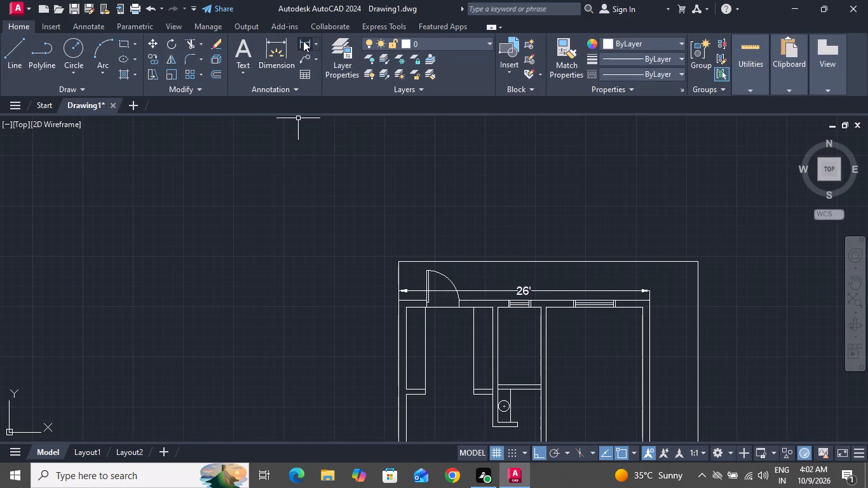
click(303, 41)
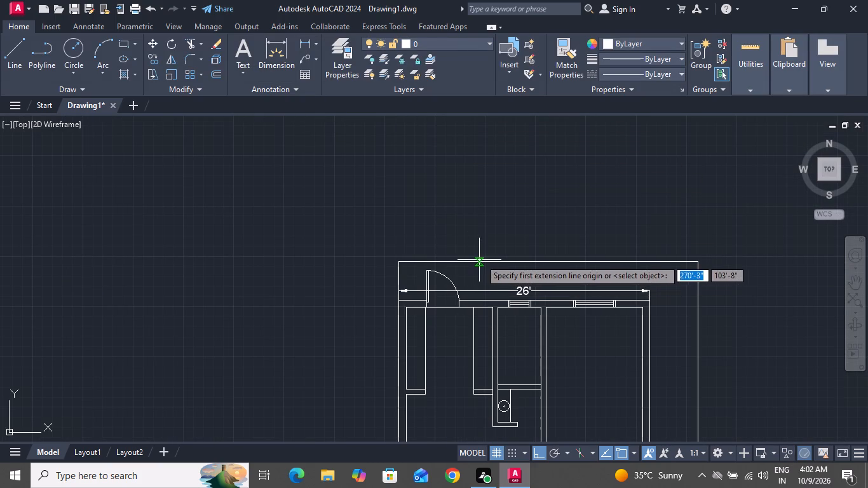
scroll(493, 243, down, 4)
scroll(470, 297, up, 6)
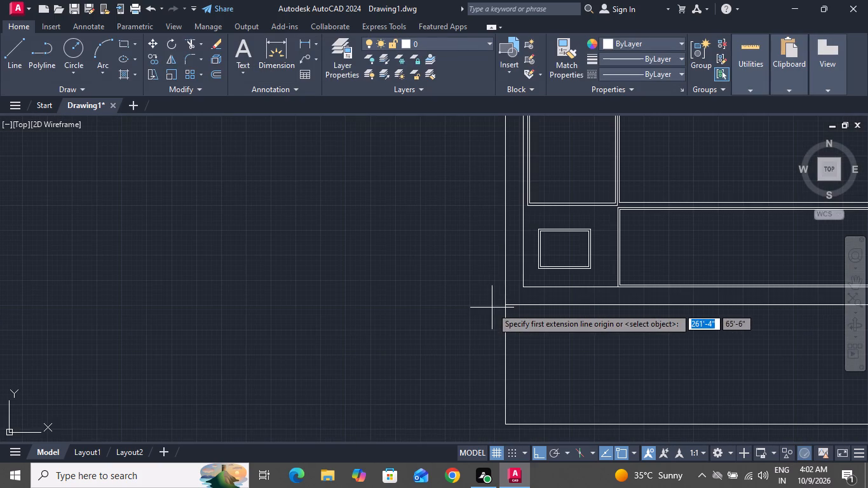
click(504, 304)
scroll(498, 280, down, 3)
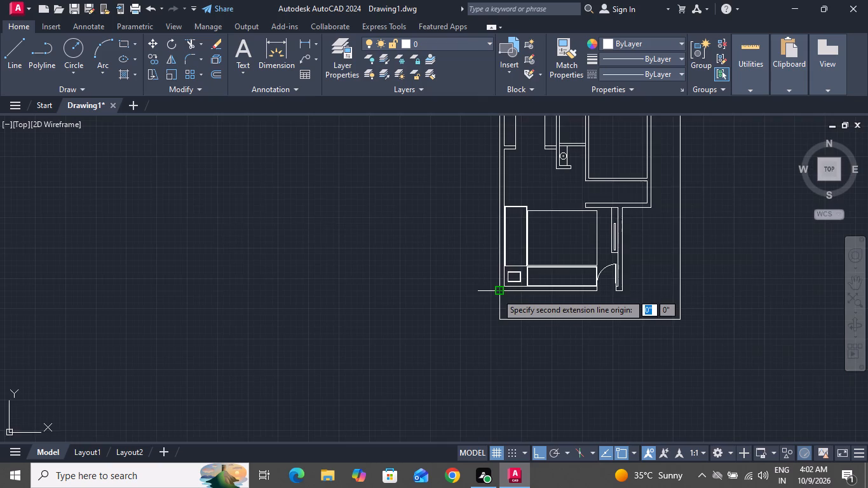
scroll(497, 295, down, 3)
scroll(497, 269, up, 3)
scroll(490, 176, up, 4)
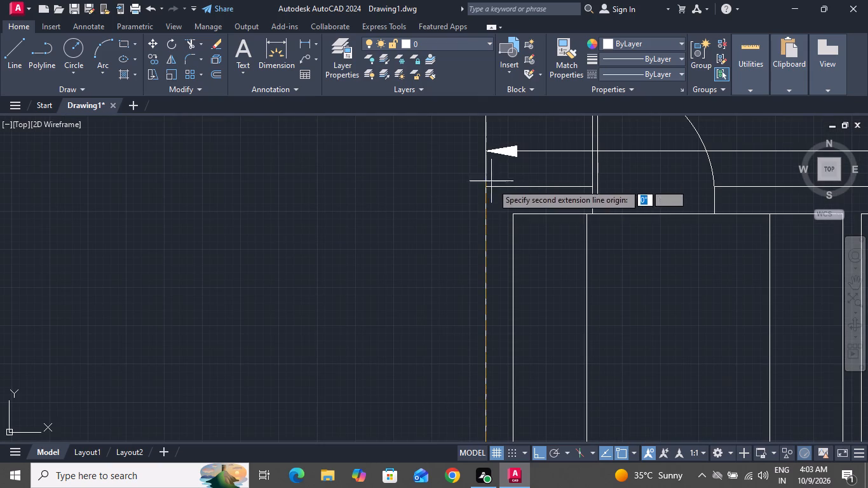
scroll(492, 234, down, 2)
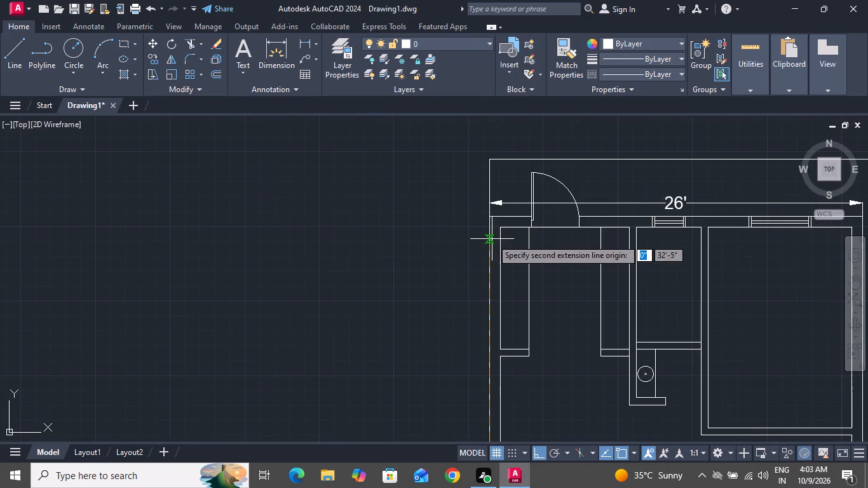
click(492, 217)
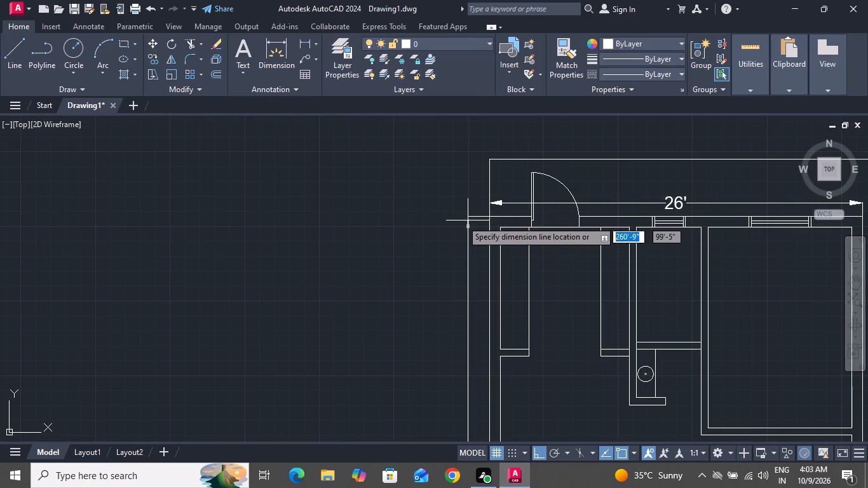
scroll(461, 216, up, 1)
scroll(461, 216, down, 3)
click(459, 194)
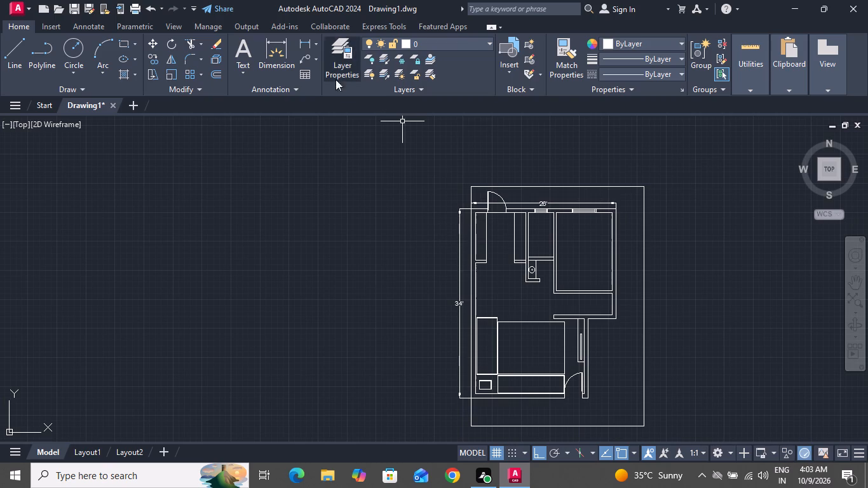
Dimension the horizontal gap between the upper room's right outer wall and the right boundary line.
click(308, 42)
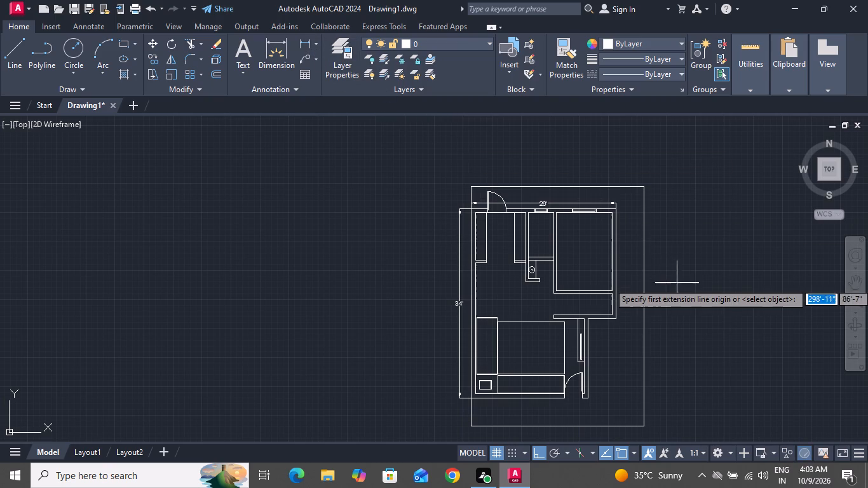
scroll(639, 274, up, 3)
click(533, 257)
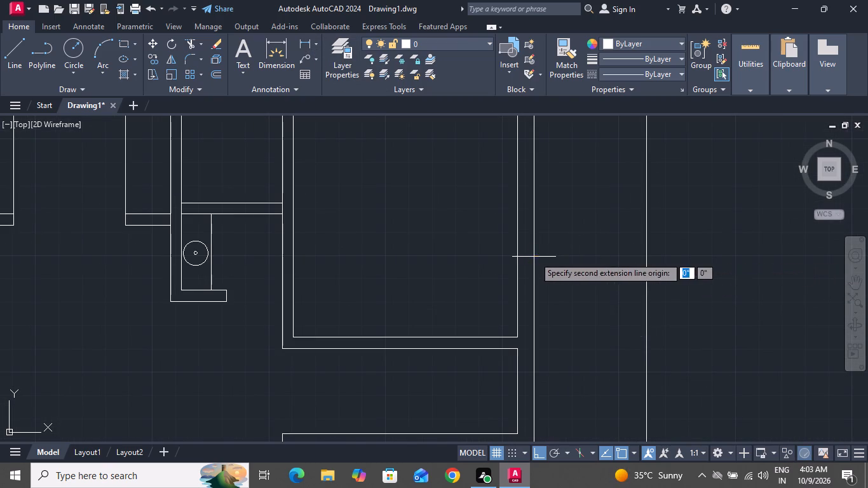
click(644, 258)
click(645, 268)
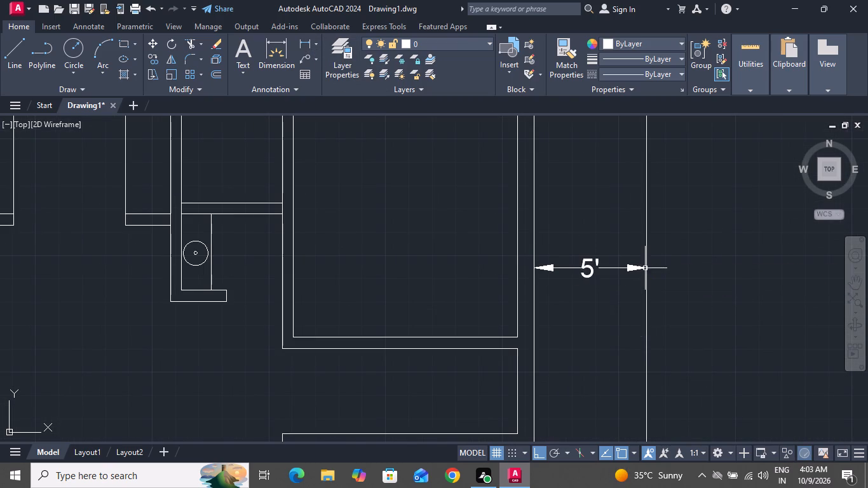
Dimension the horizontal gap between the recessed lower-right outer wall and the right boundary line.
click(304, 43)
scroll(541, 226, down, 3)
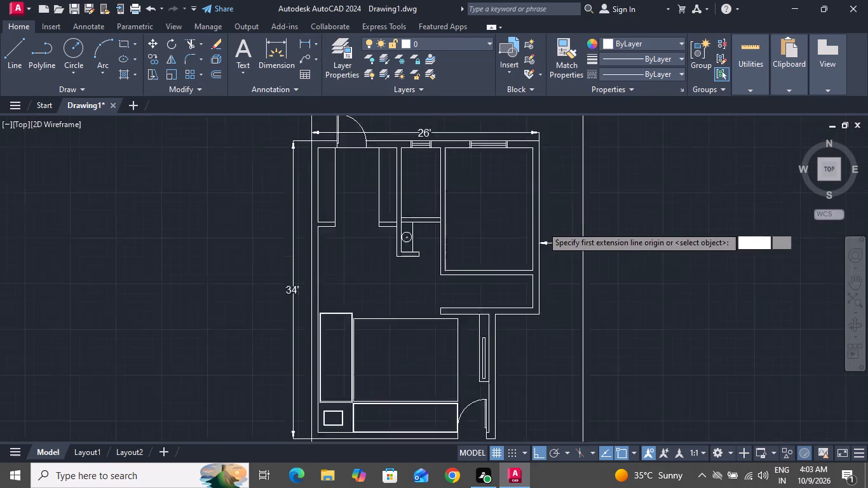
scroll(535, 323, up, 2)
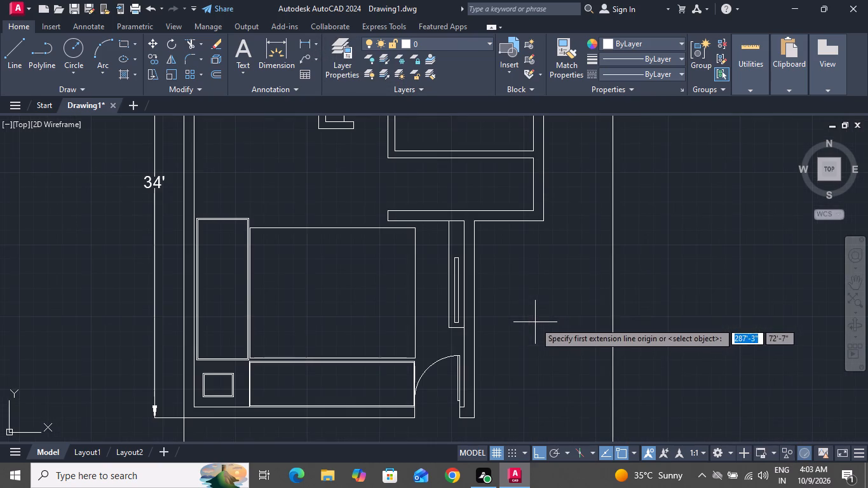
click(475, 264)
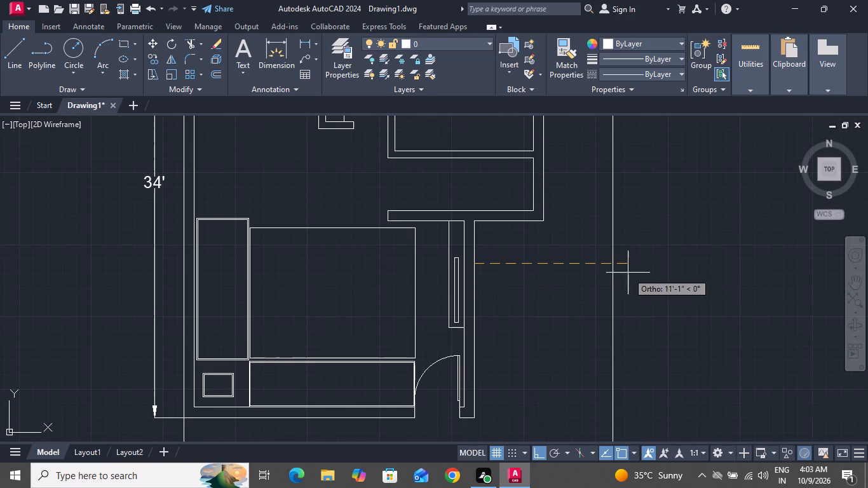
click(612, 263)
click(607, 271)
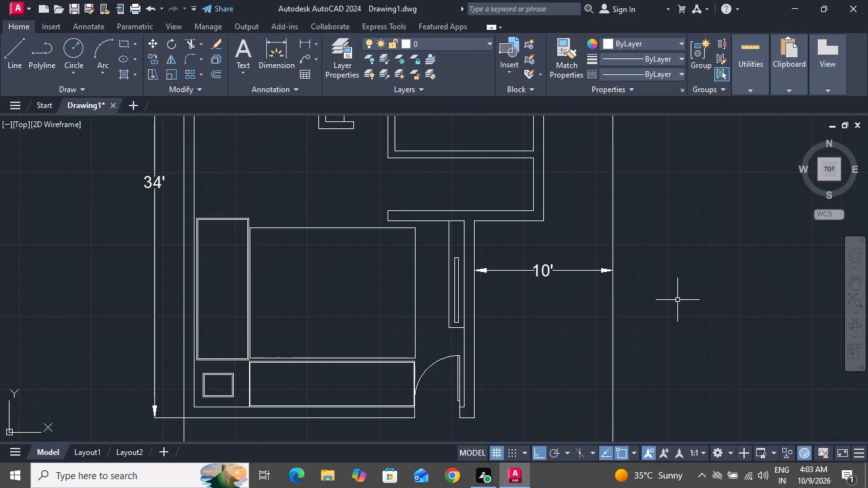
Dimension the vertical distance from the notch's horizontal outer wall down to the lower boundary line, placed beside the recessed wall.
click(308, 46)
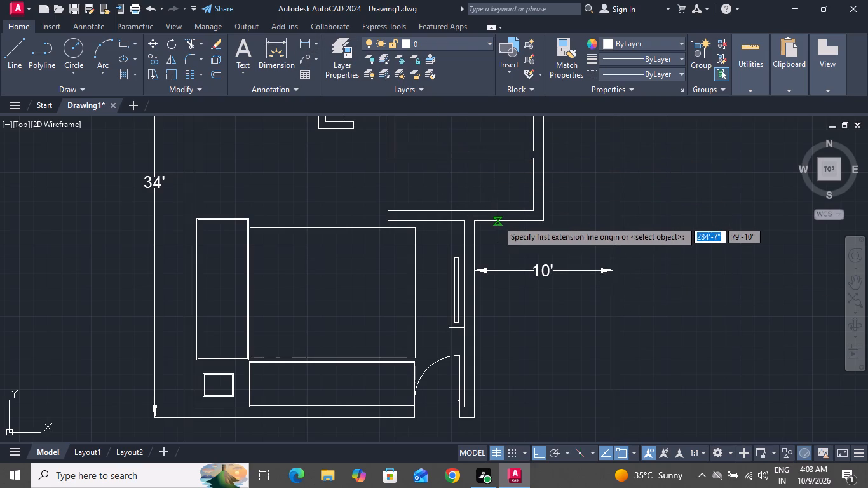
click(498, 221)
scroll(522, 313, down, 2)
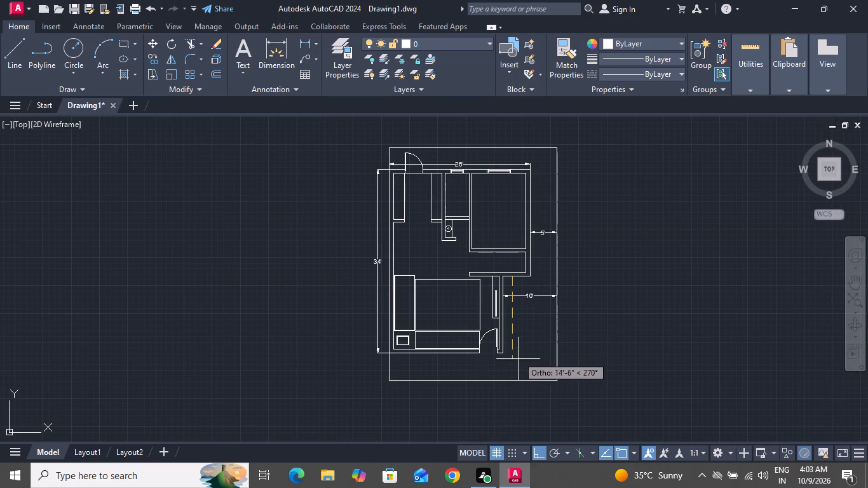
scroll(513, 384, up, 2)
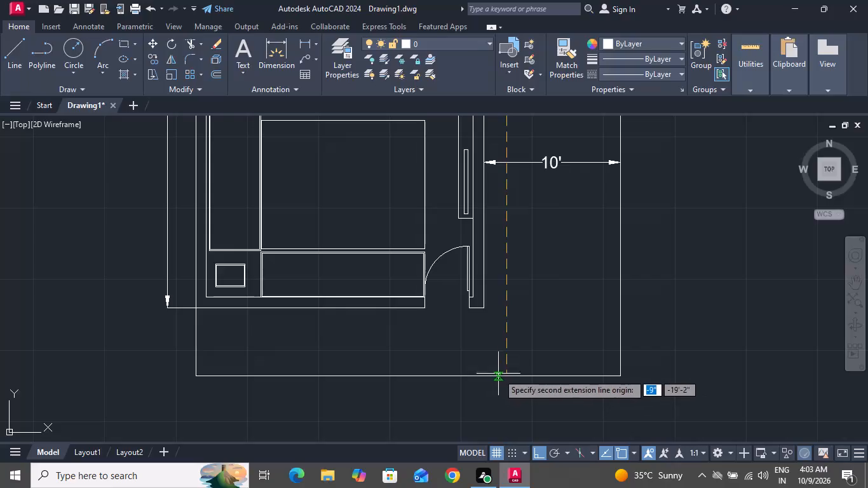
click(506, 374)
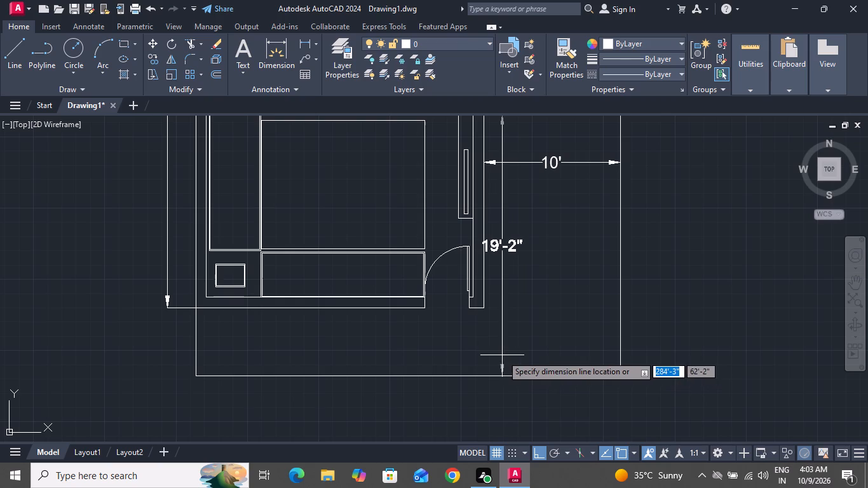
click(502, 355)
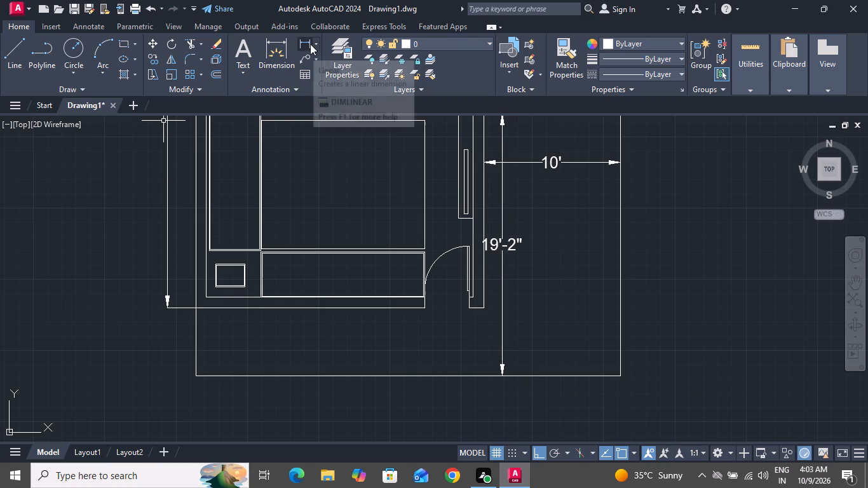
Dimension the vertical gap between the plan's bottom outer wall and the lower boundary line, left of the entrance door.
click(299, 39)
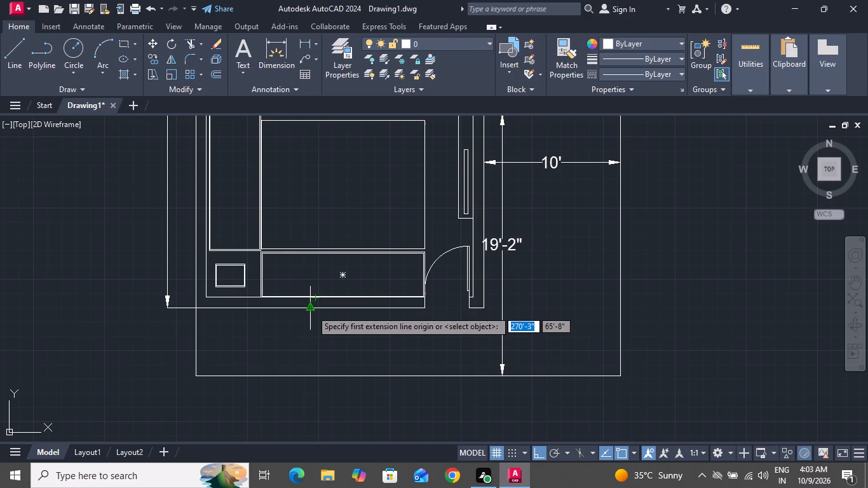
click(311, 310)
click(311, 374)
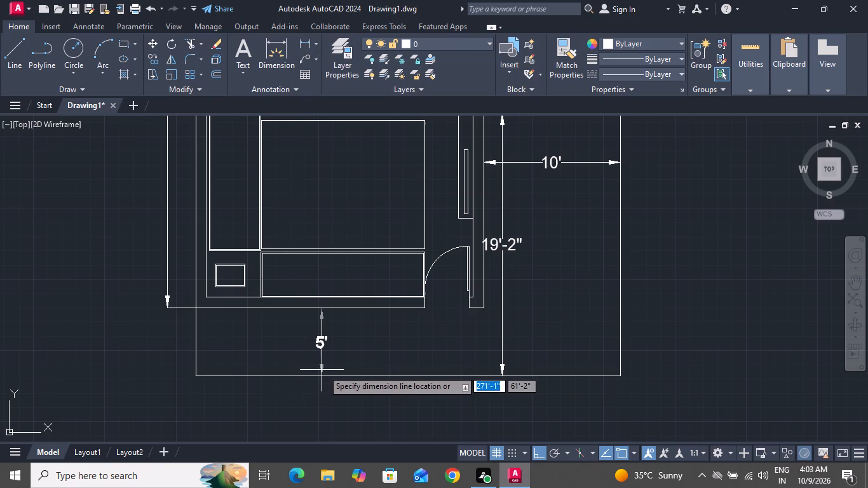
click(323, 370)
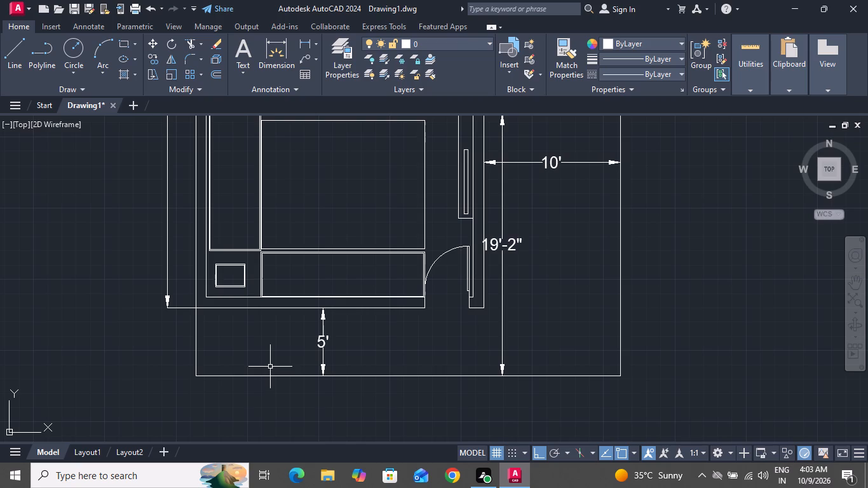
Draw a rectangle about 6' wide by 5' high in the upper-right room, against the inner face of its right wall.
scroll(270, 367, down, 2)
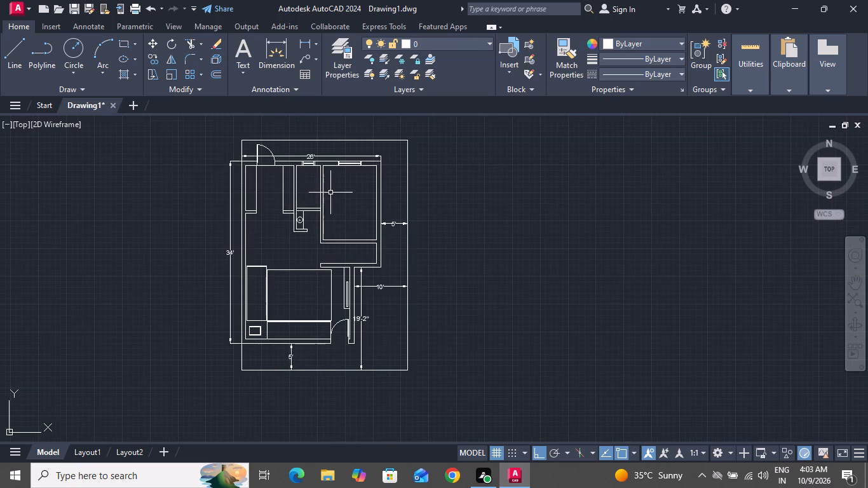
scroll(360, 191, up, 2)
scroll(360, 195, down, 2)
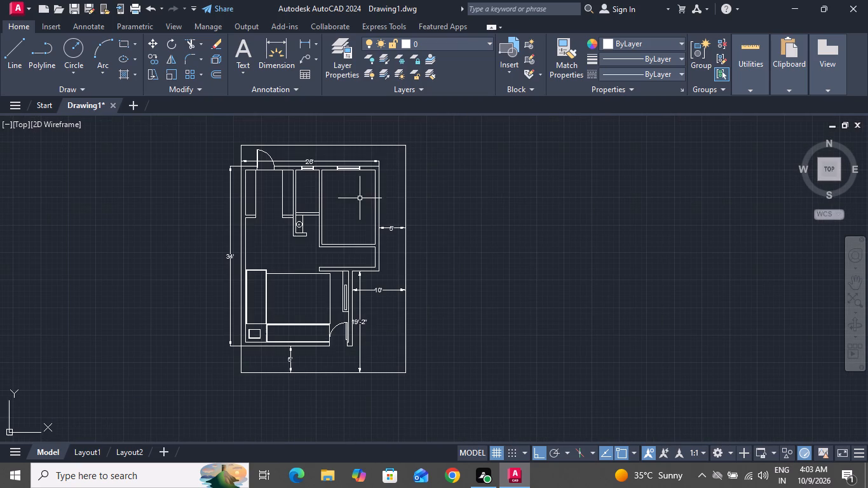
click(122, 43)
scroll(283, 146, up, 2)
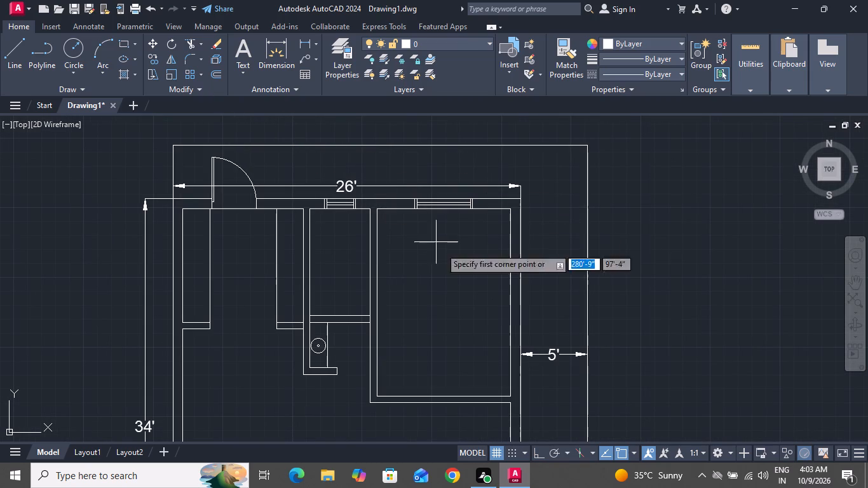
click(511, 268)
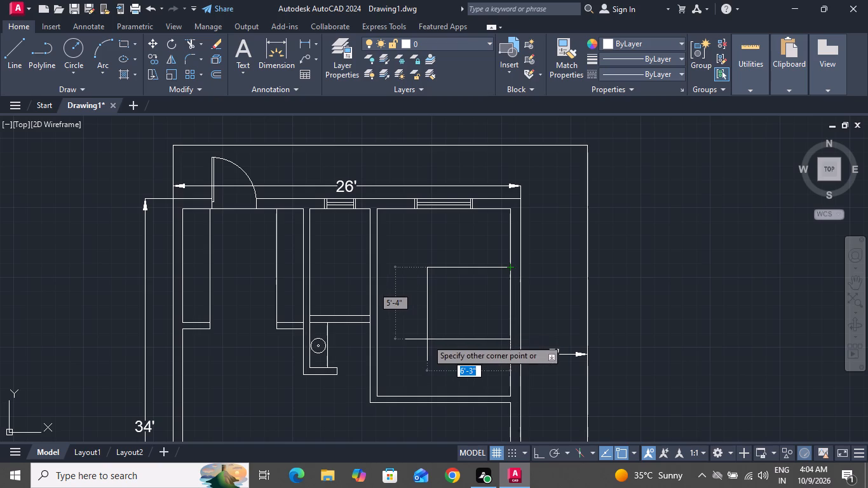
click(431, 334)
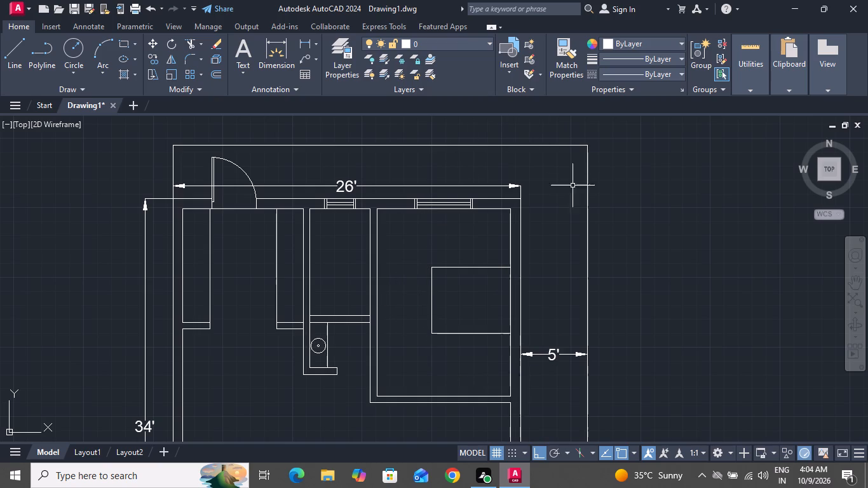
Insert the Door - Imperial block from the tool palettes into the upper-right room and set its leaf open at 90°.
key(t)
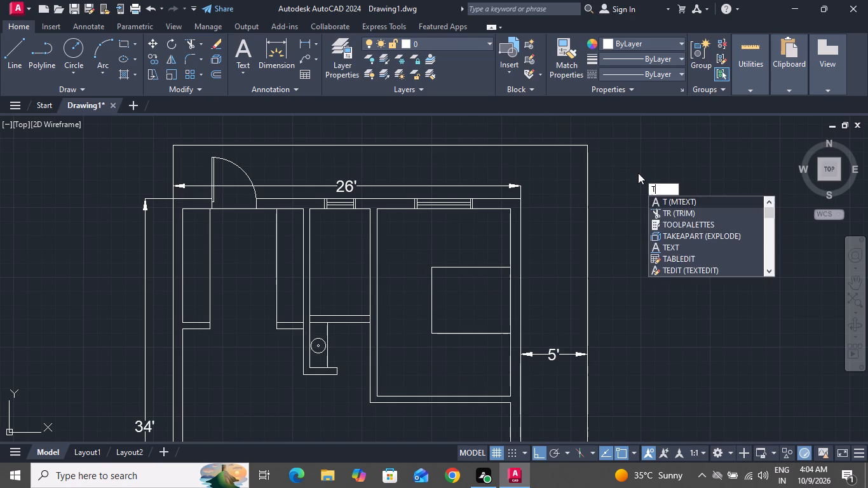
key(p)
key(space)
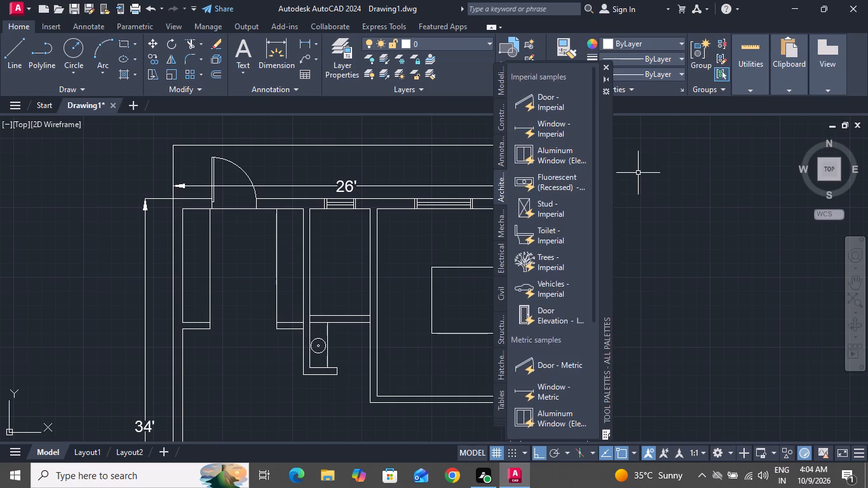
drag(545, 106, 424, 240)
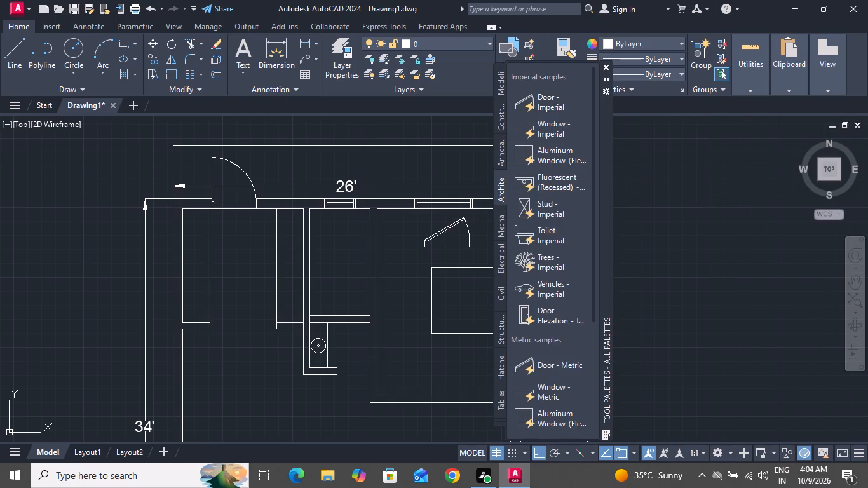
drag(424, 240, 424, 241)
click(608, 65)
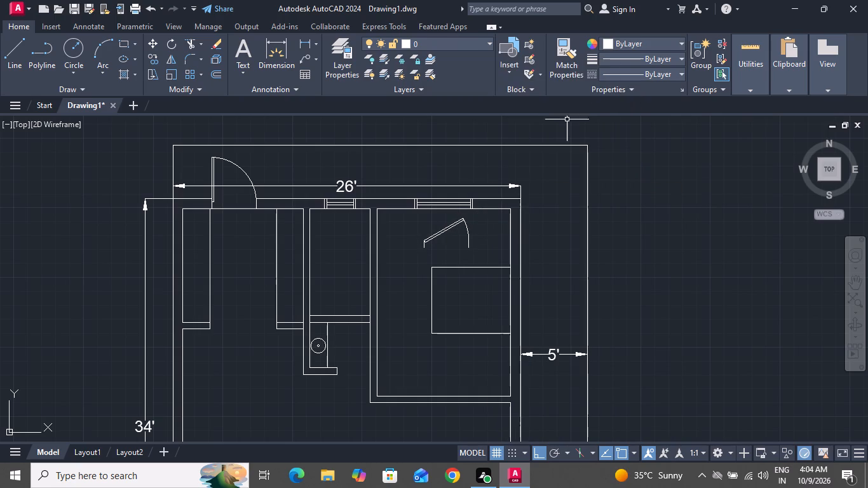
click(468, 242)
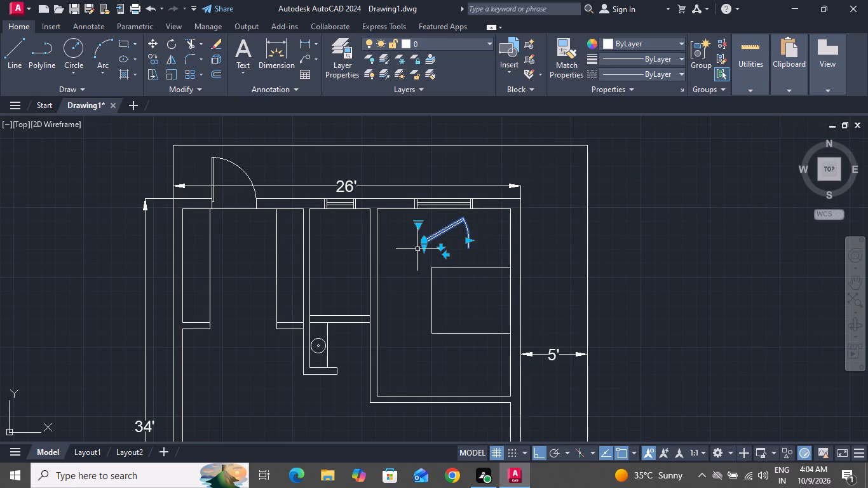
click(419, 224)
click(440, 274)
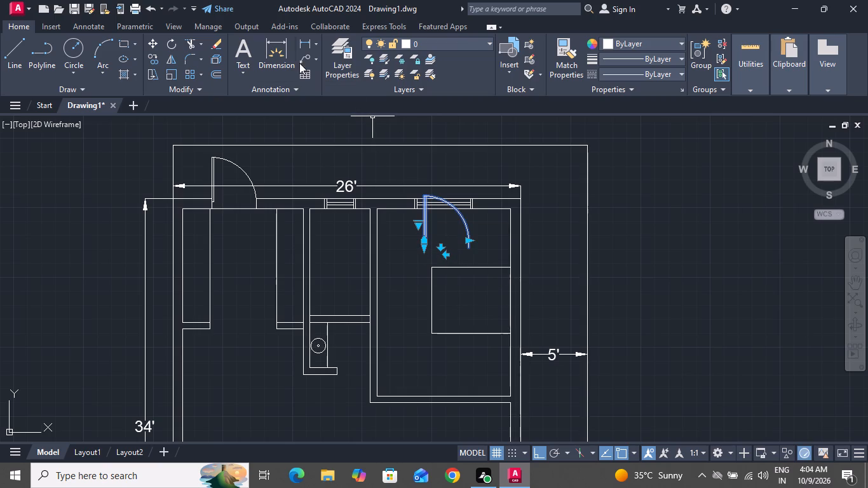
Move the new door with Ortho off onto the upper-right room's bottom wall, near the room's lower-left corner.
click(156, 46)
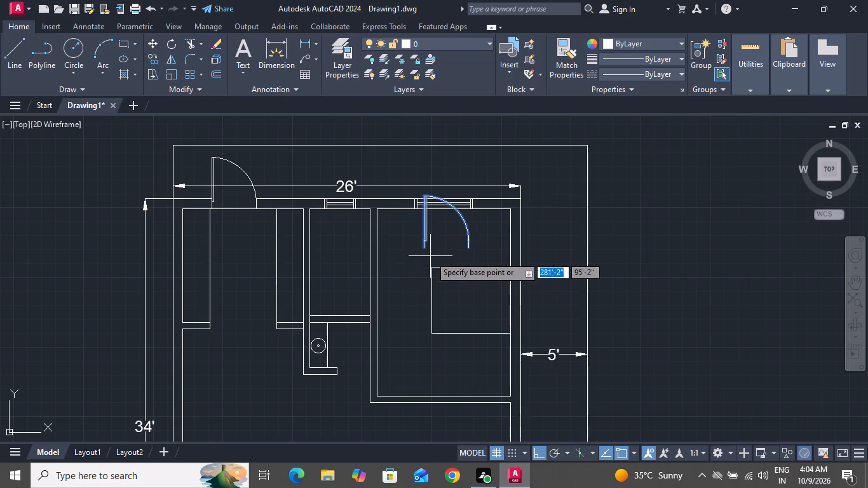
click(426, 248)
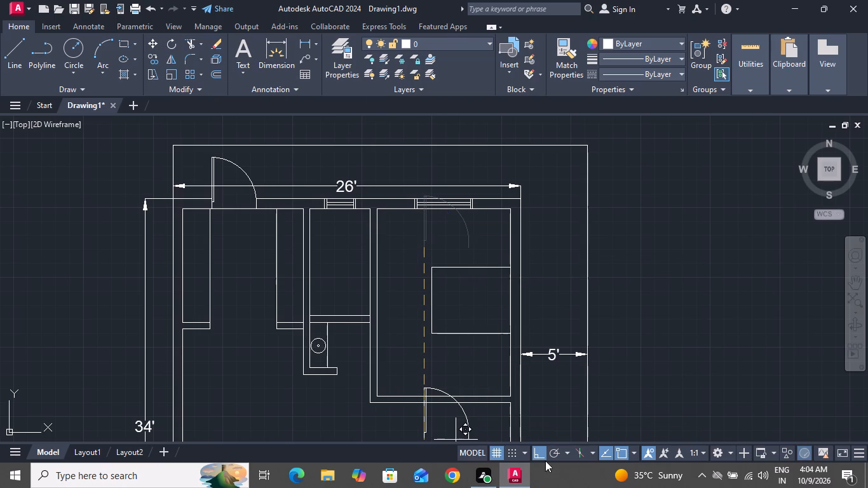
click(539, 451)
scroll(393, 369, up, 1)
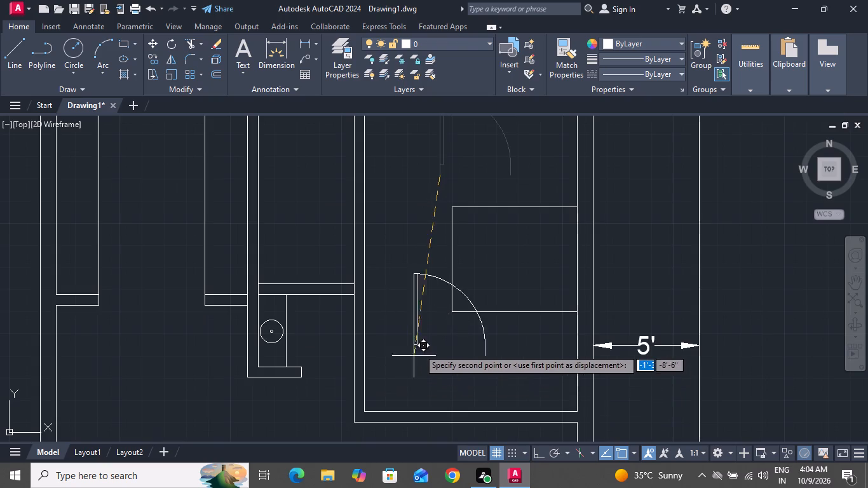
scroll(419, 348, down, 3)
scroll(415, 397, up, 3)
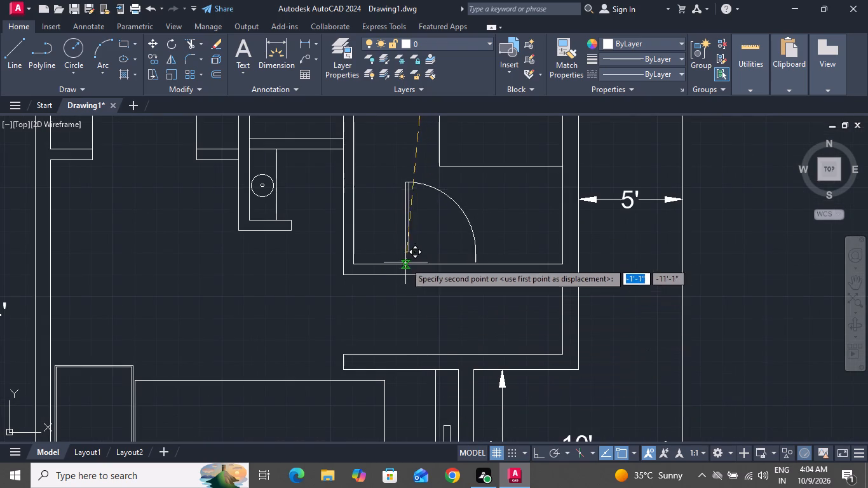
scroll(384, 262, up, 2)
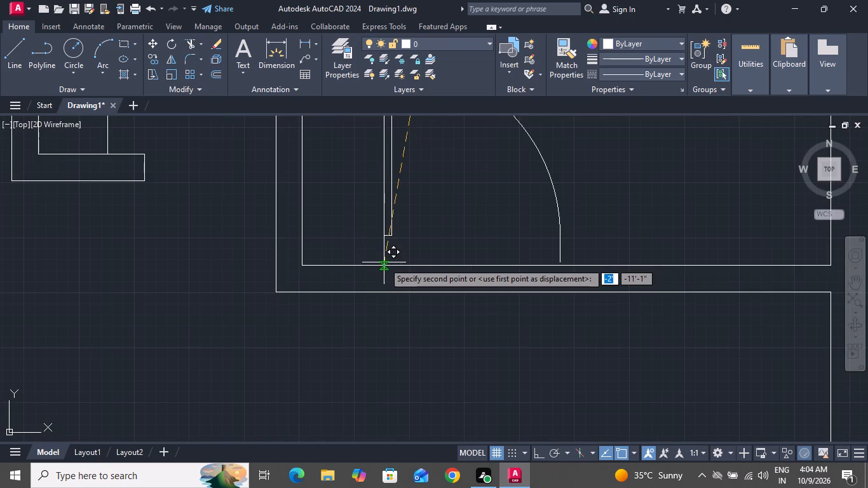
click(315, 292)
Trim both lines of the upper-right room's bottom wall between the door jambs to open the doorway.
scroll(421, 308, down, 1)
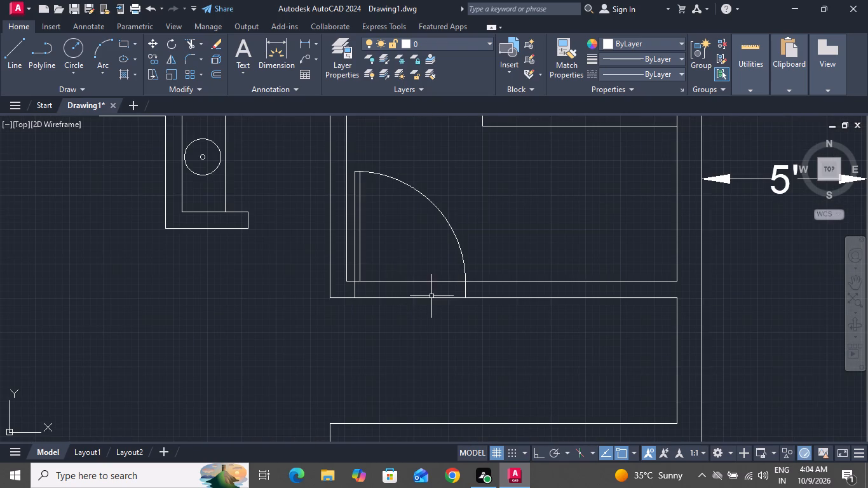
key(t)
key(r)
key(space)
key(space)
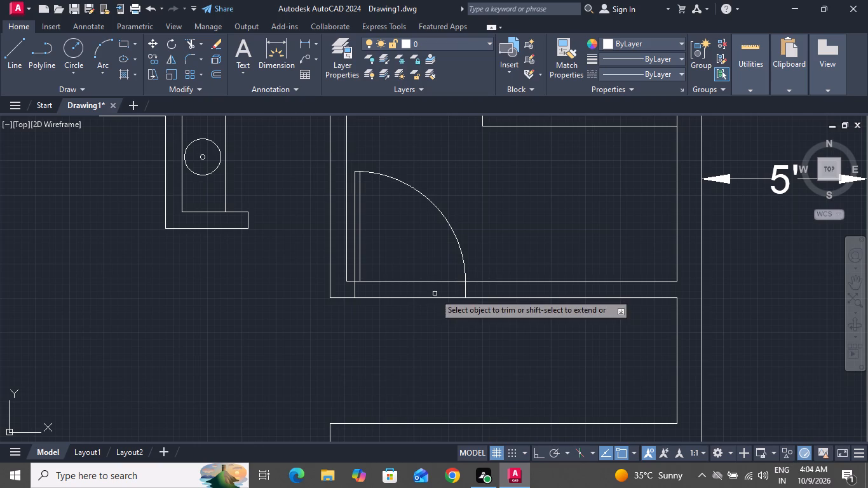
click(428, 325)
click(426, 256)
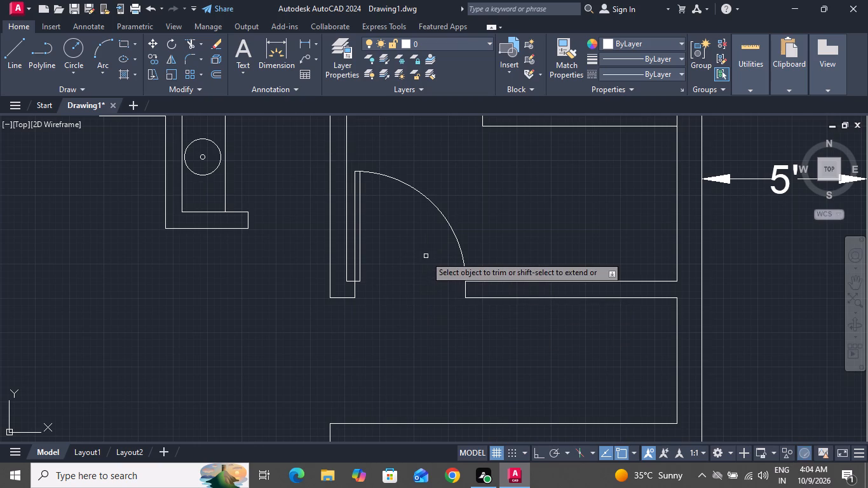
right_click(426, 256)
click(454, 273)
With Ortho on, draw a cabinet outline about 1'-8" deep along the bottom wall, from just right of the door to the right wall.
scroll(454, 279, up, 1)
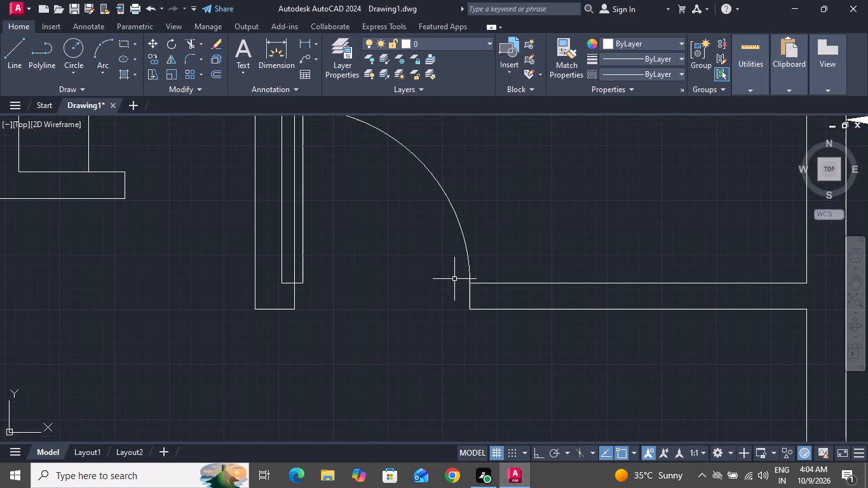
scroll(454, 280, down, 1)
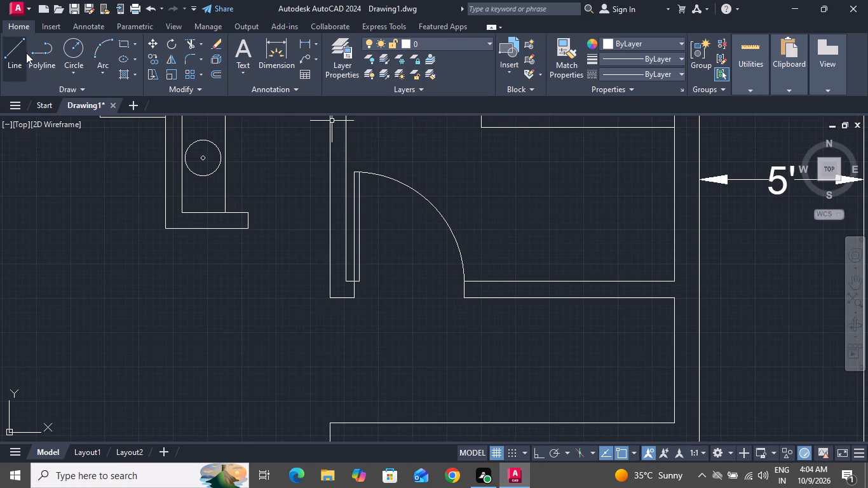
click(25, 52)
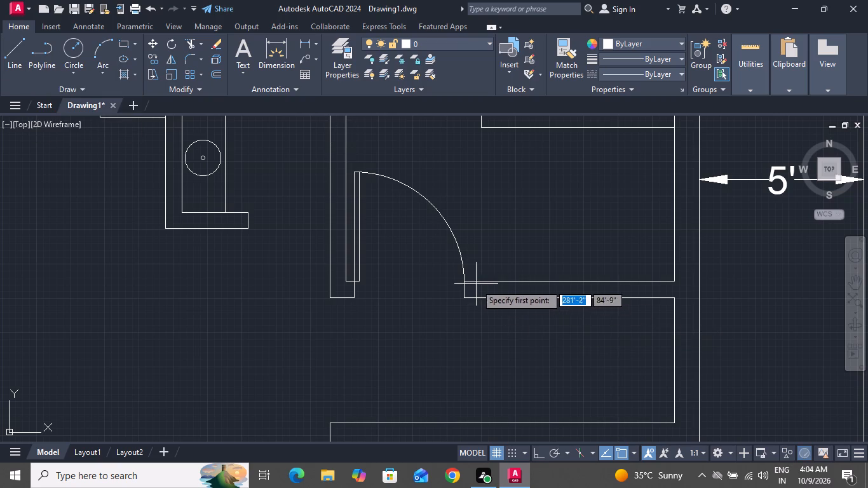
click(480, 281)
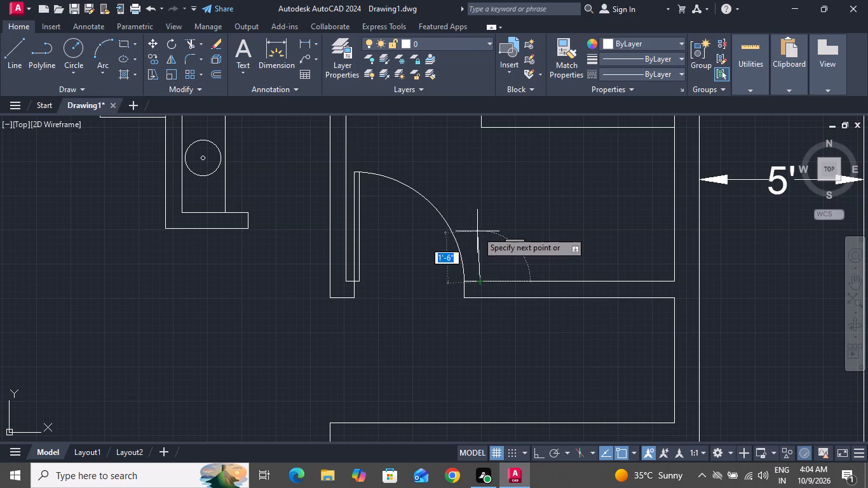
click(538, 449)
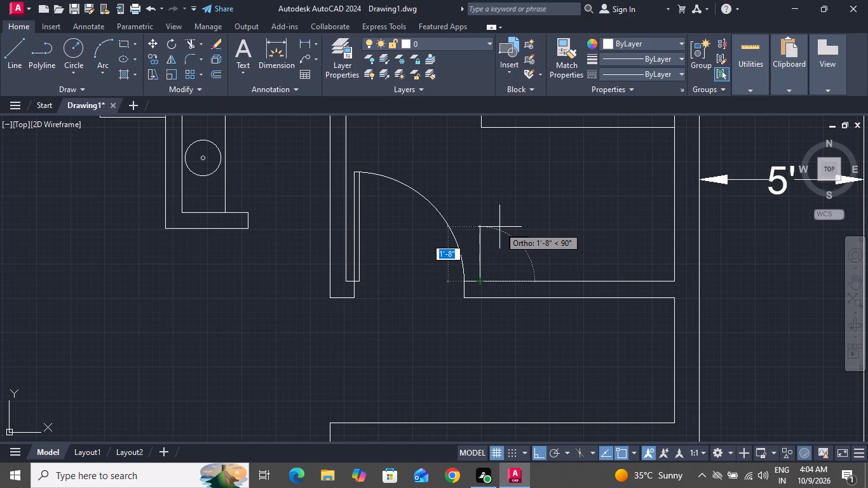
click(499, 227)
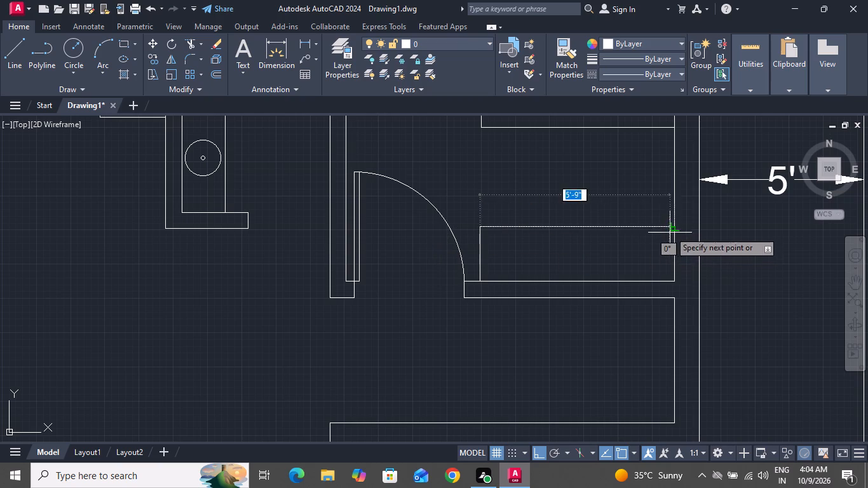
click(677, 225)
right_click(677, 226)
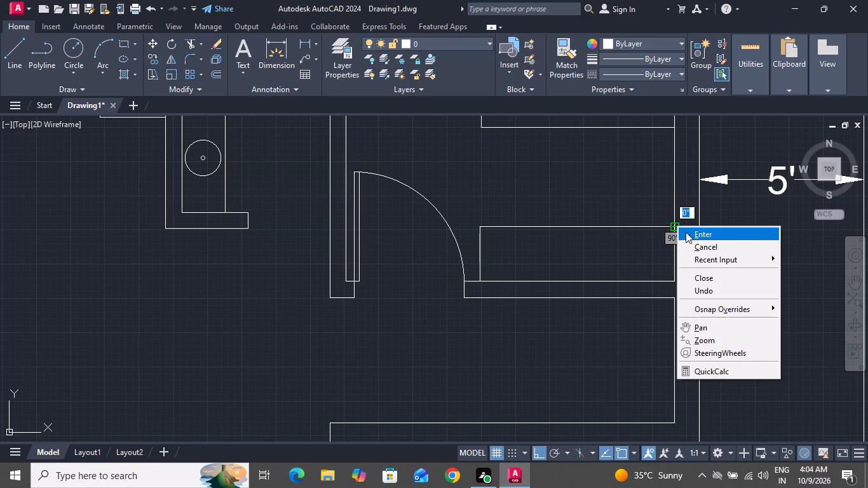
click(691, 243)
Draw a small rectangle about 1'-5" wide by 1'-11" high just above the large furniture rectangle, beside the upper-right room's right wall.
scroll(637, 290, down, 2)
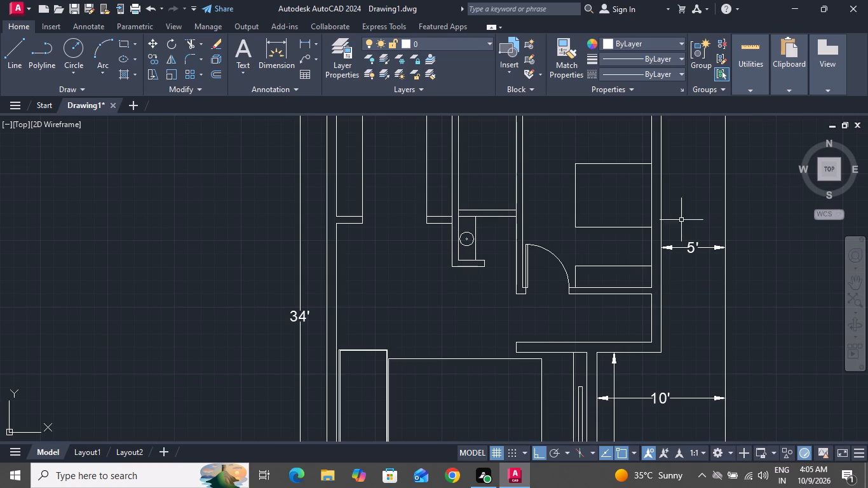
click(121, 46)
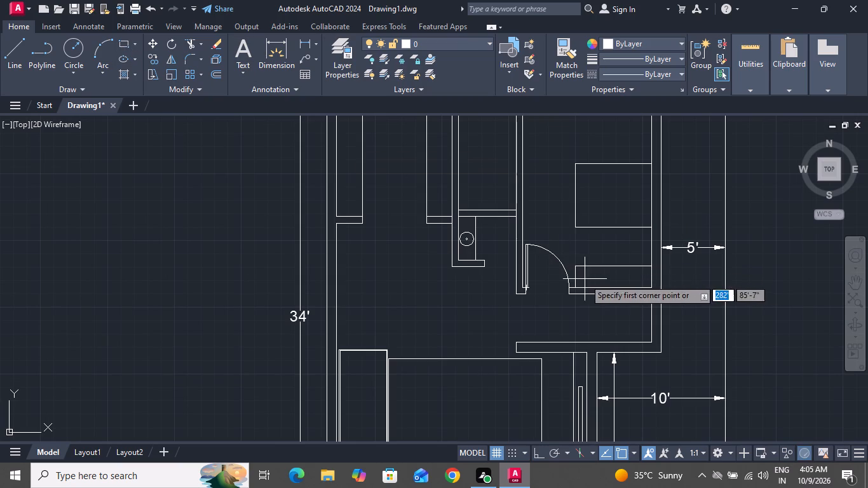
scroll(649, 262, down, 2)
scroll(654, 200, up, 1)
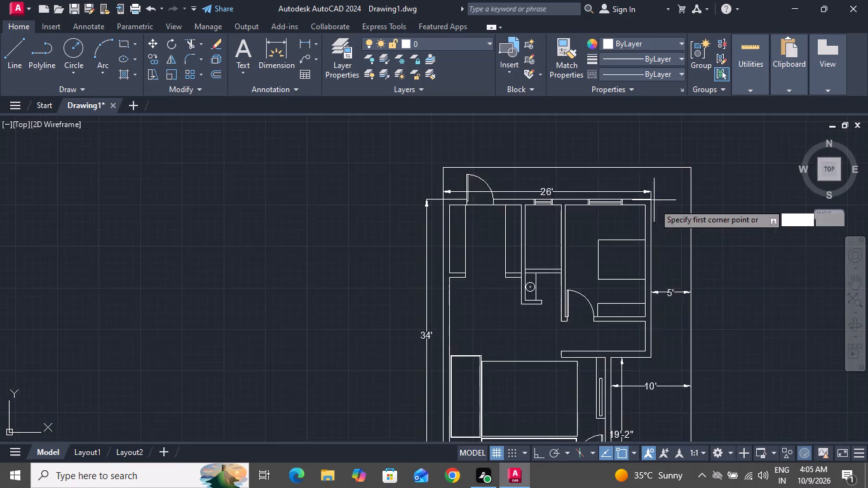
scroll(654, 205, up, 3)
click(612, 232)
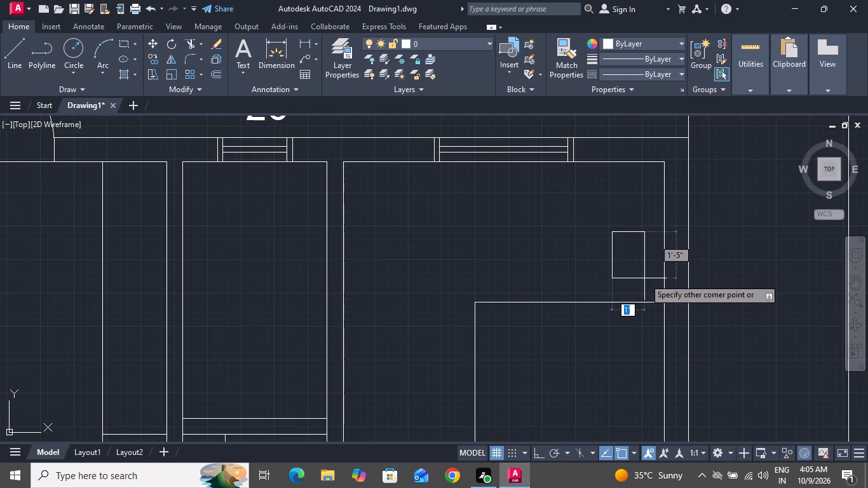
click(657, 294)
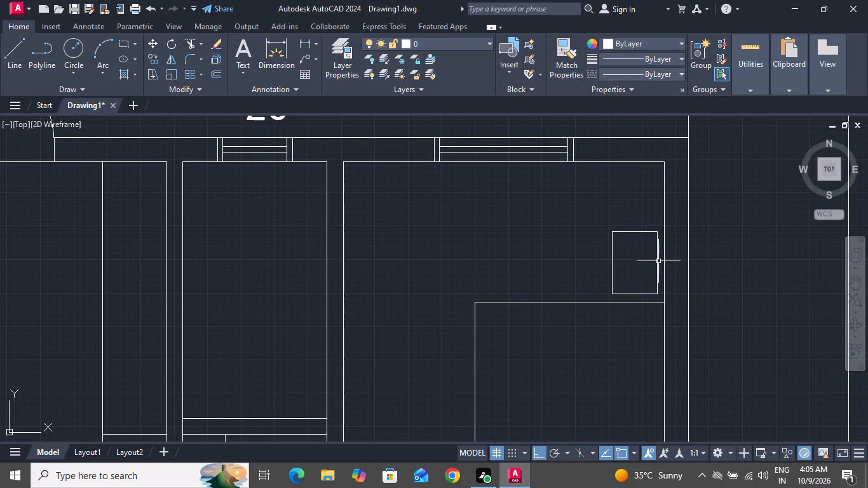
Move the small rectangle straight down about 7'-7" into the gap between the large furniture rectangle and the bottom-wall cabinet.
click(658, 260)
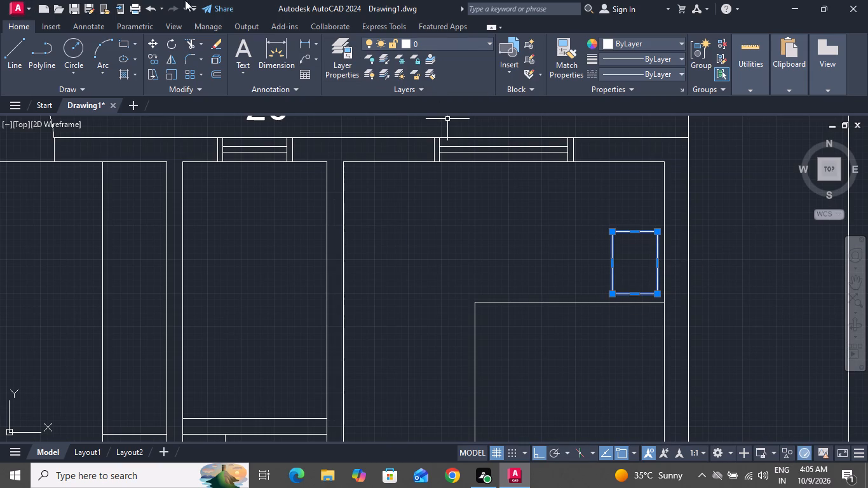
click(154, 47)
click(613, 293)
scroll(614, 250, down, 2)
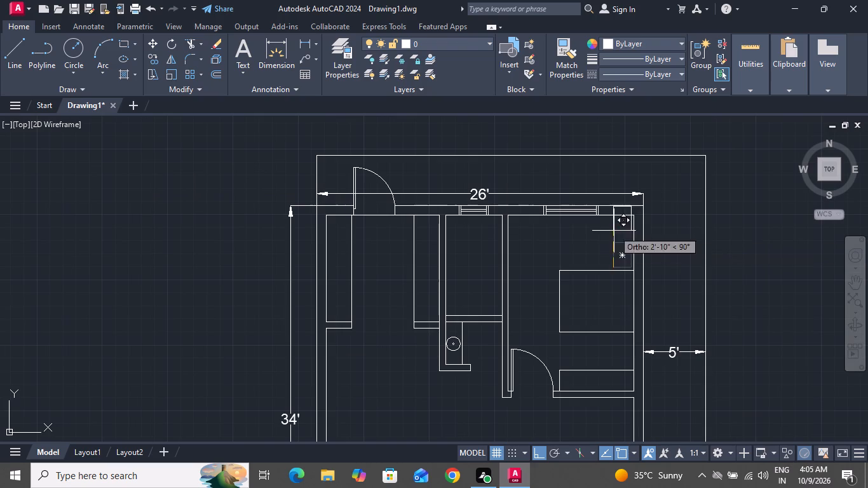
click(624, 362)
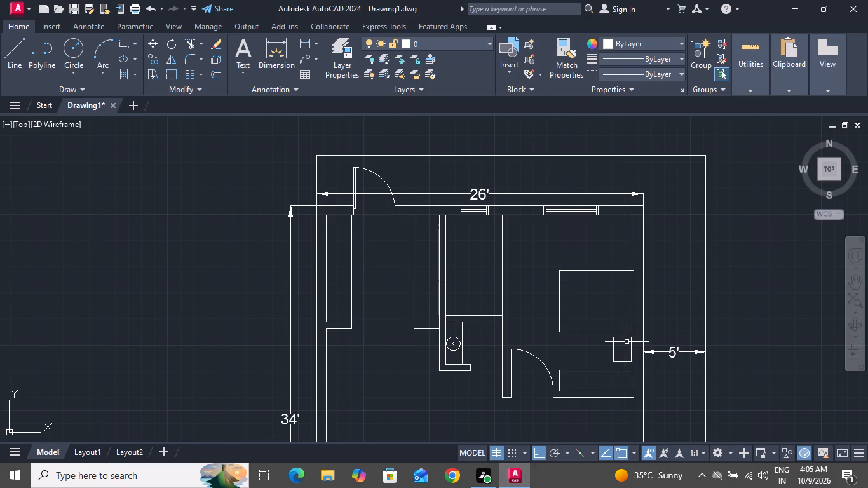
Copy the small rectangle straight up about 7'-10" to the other side of the large furniture rectangle.
click(627, 338)
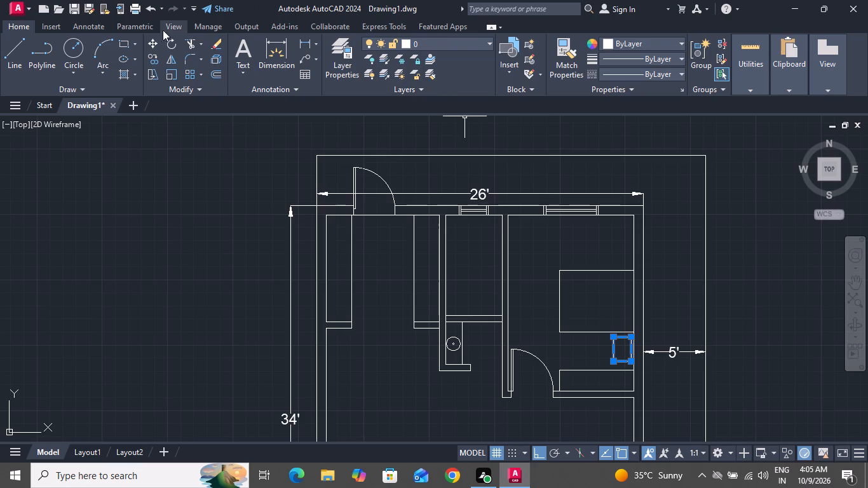
click(150, 58)
scroll(676, 346, up, 1)
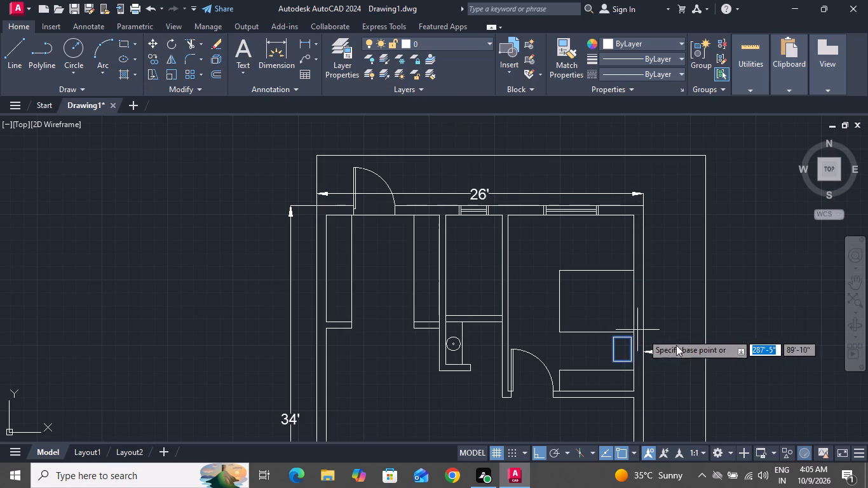
scroll(676, 345, up, 1)
click(629, 334)
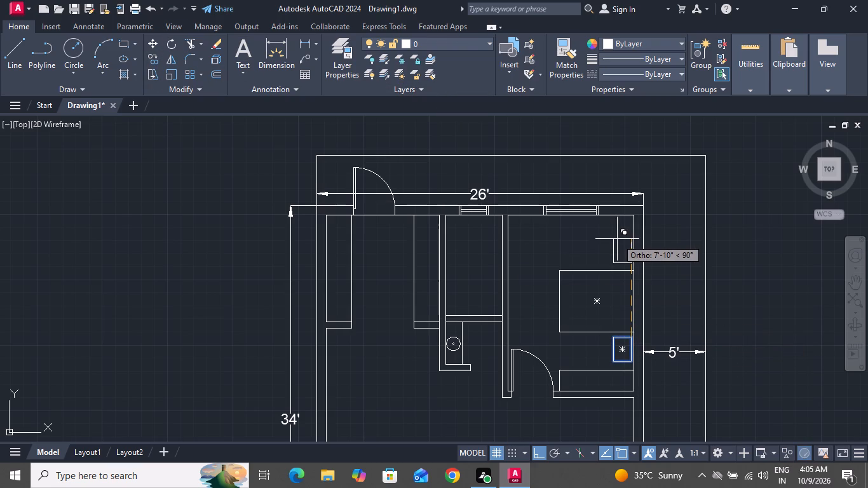
click(617, 239)
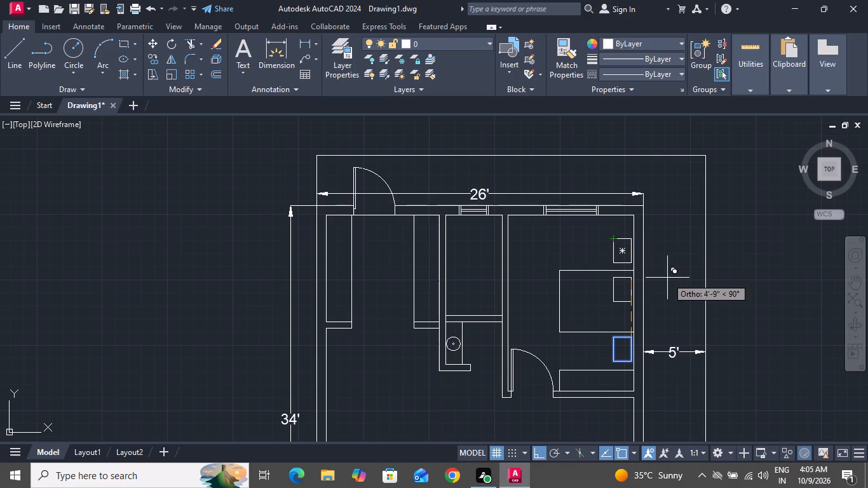
right_click(667, 278)
click(698, 301)
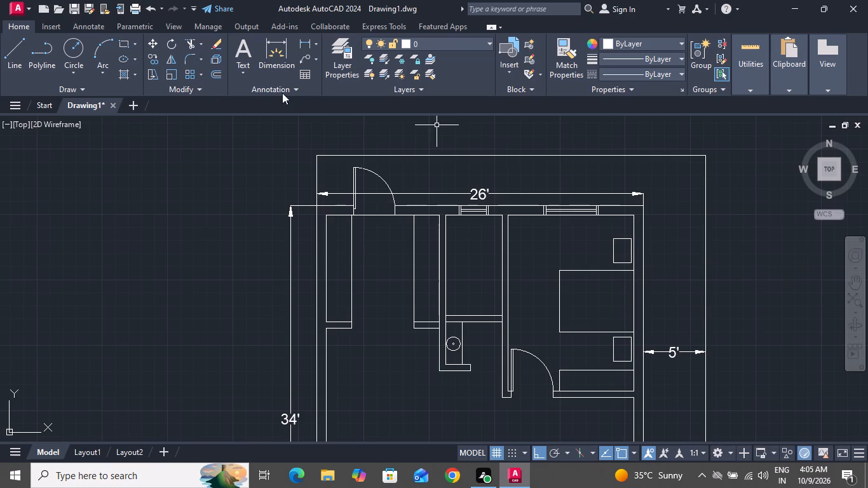
Draw a narrow upright rectangle against the upper-right room's left wall, above the door and facing the large furniture rectangle.
click(126, 41)
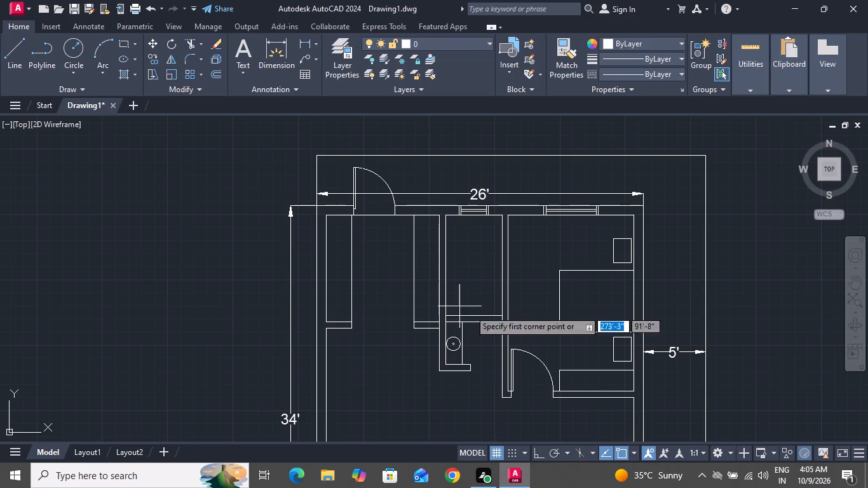
scroll(511, 257, up, 1)
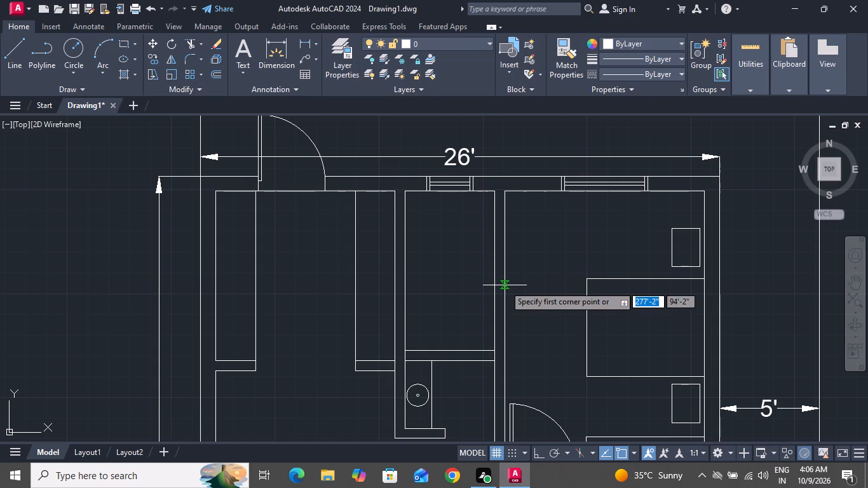
click(505, 295)
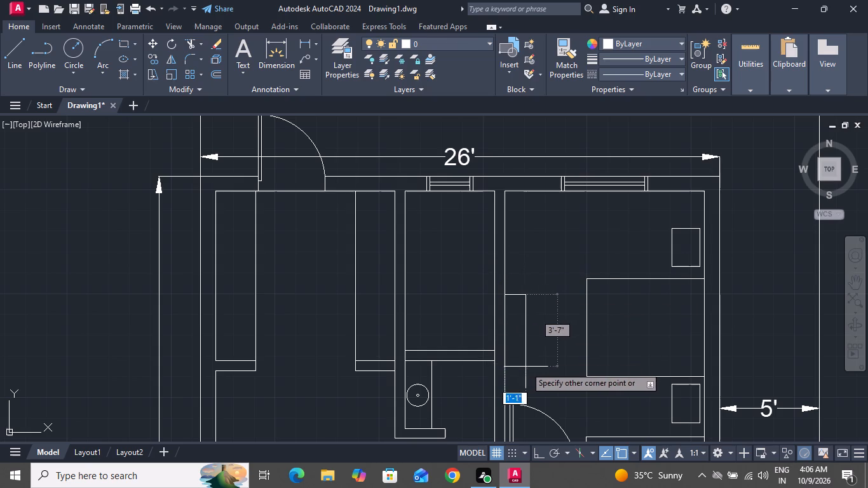
click(519, 361)
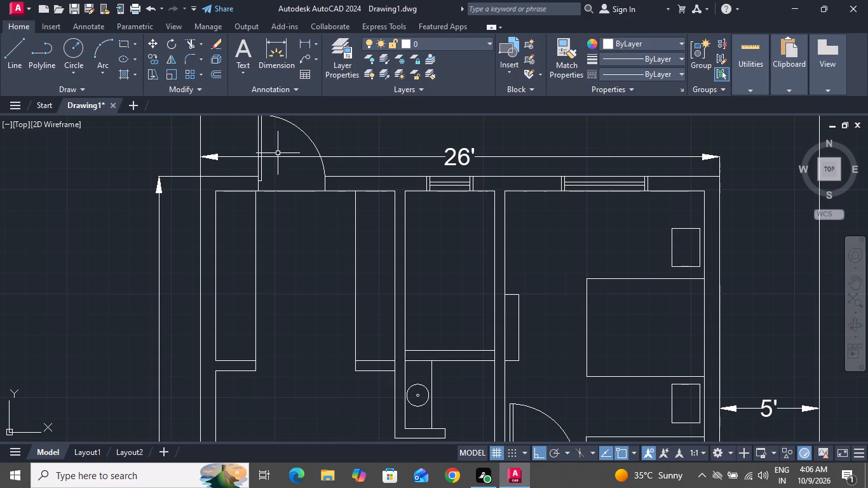
With Ortho off, draw a thin screen outline inside the narrow rectangle's right edge: a 1'-7" vertical line with short slanted ends meeting that edge.
scroll(437, 184, down, 1)
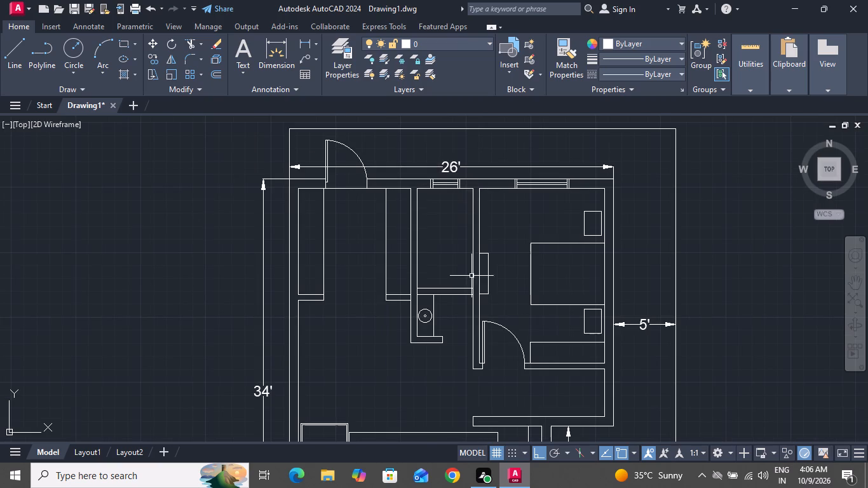
scroll(478, 289, up, 2)
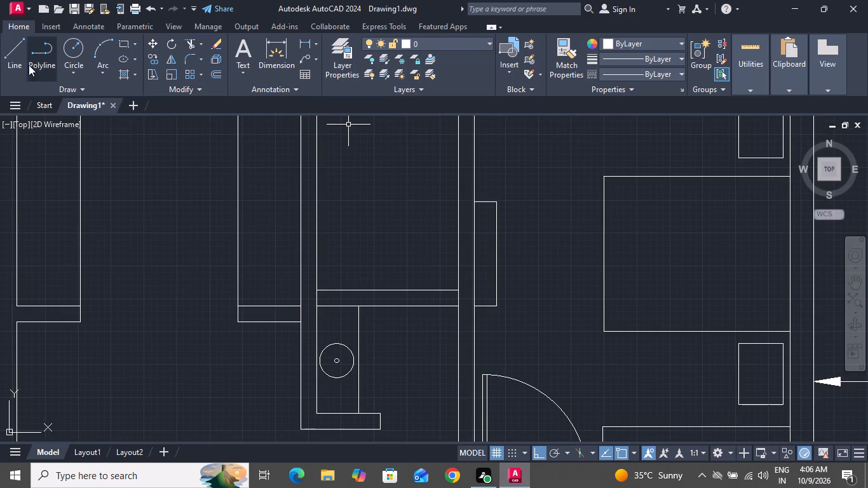
click(13, 55)
scroll(532, 289, up, 1)
scroll(532, 290, down, 1)
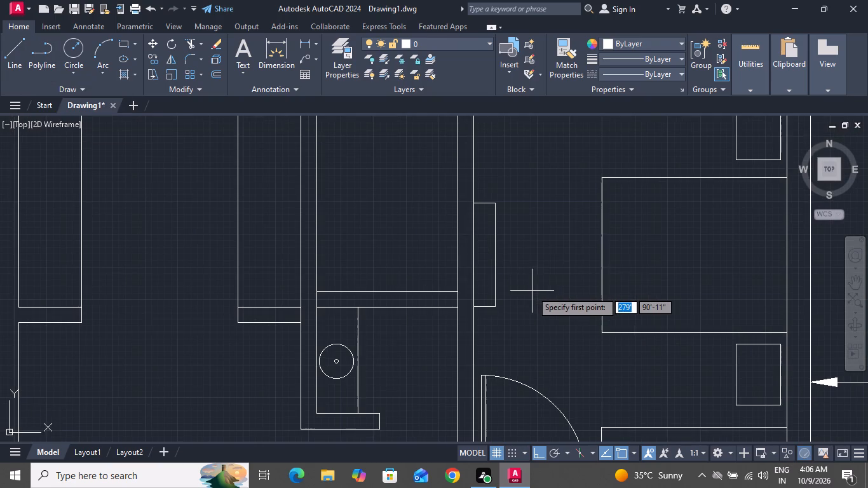
scroll(528, 296, down, 2)
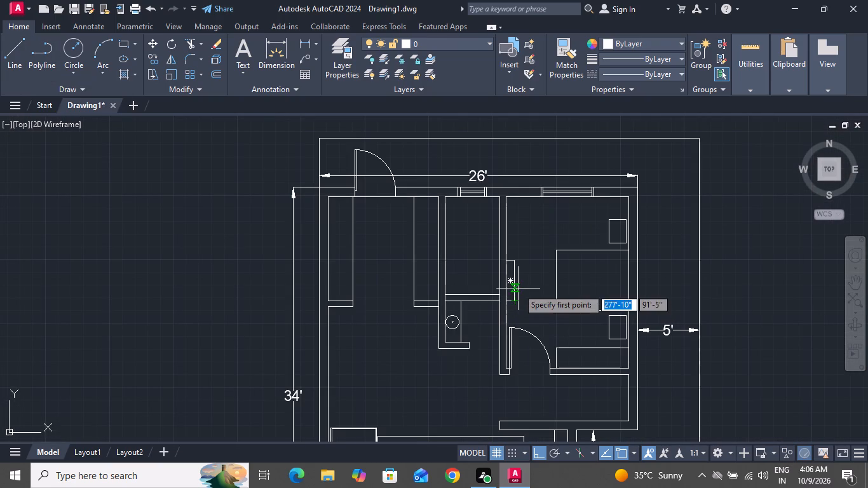
scroll(518, 288, up, 4)
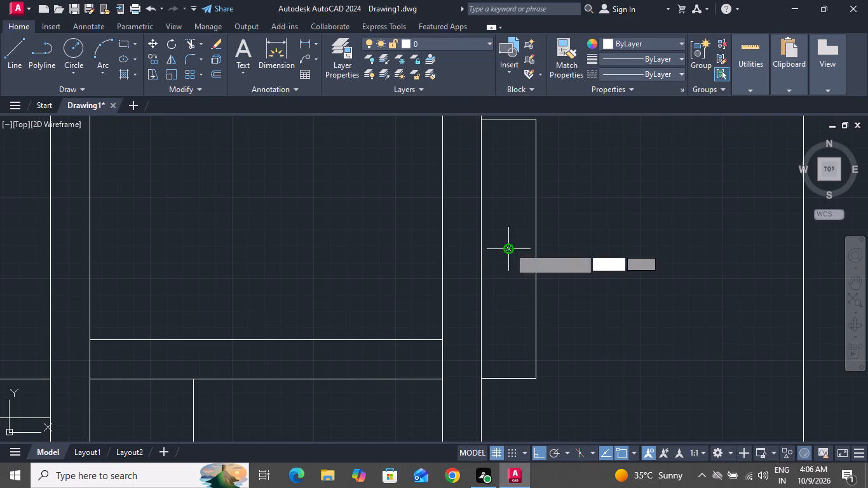
click(534, 201)
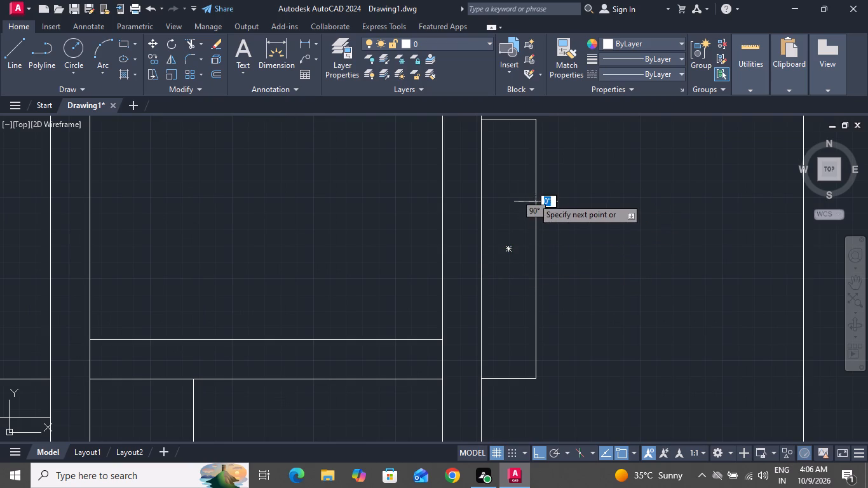
click(538, 450)
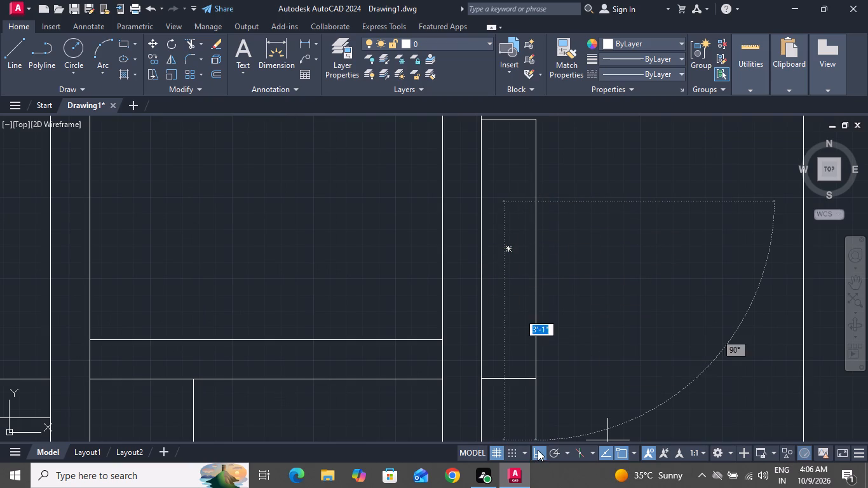
click(524, 190)
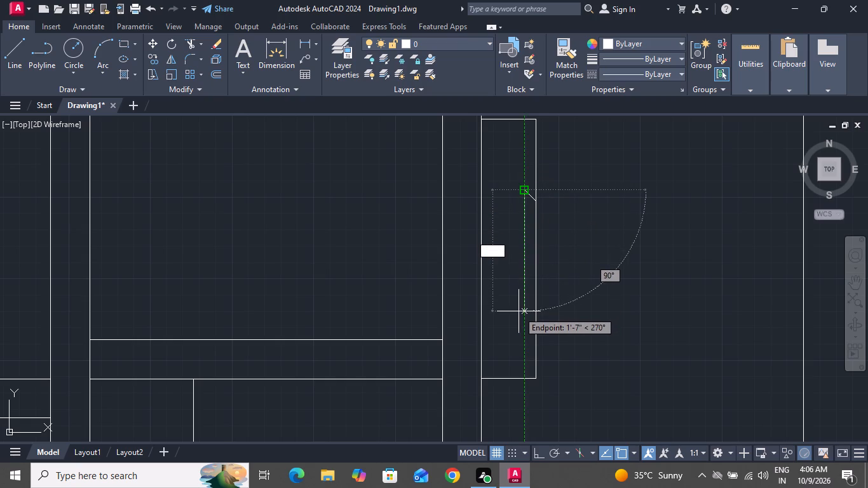
click(519, 311)
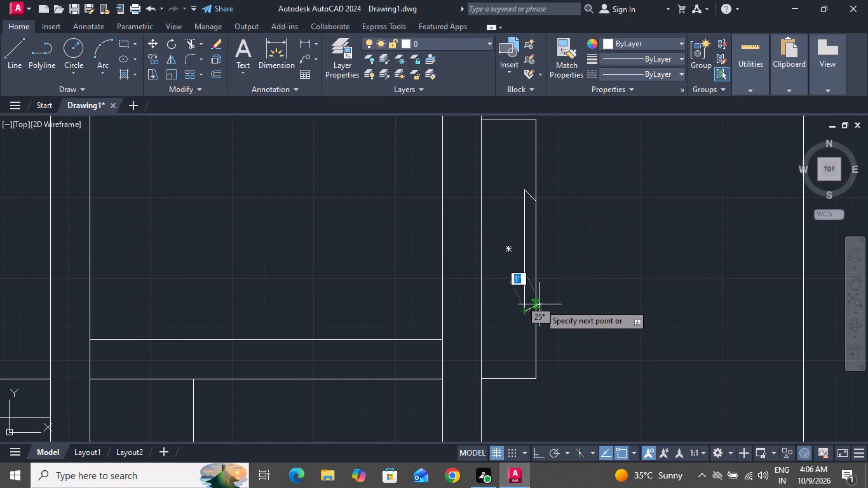
scroll(532, 308, up, 6)
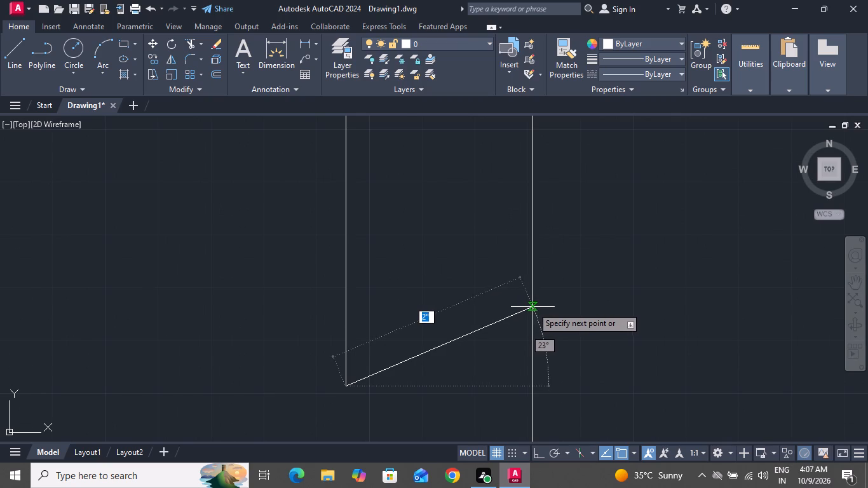
click(532, 307)
right_click(532, 307)
click(543, 325)
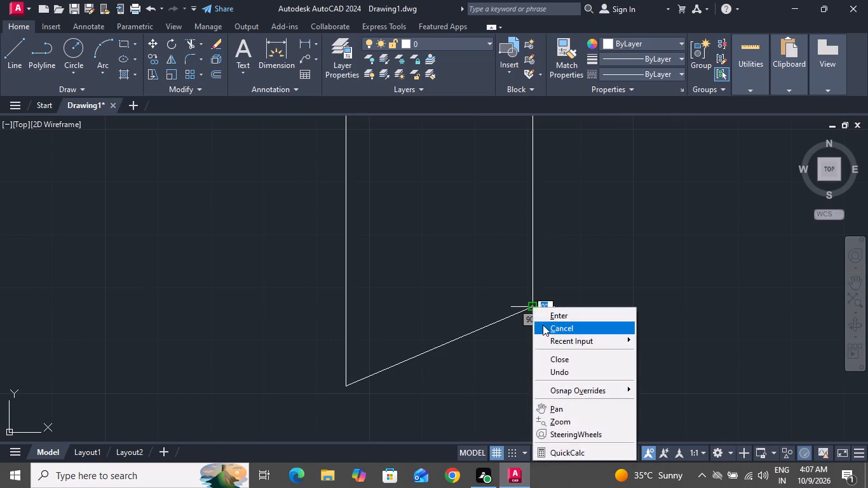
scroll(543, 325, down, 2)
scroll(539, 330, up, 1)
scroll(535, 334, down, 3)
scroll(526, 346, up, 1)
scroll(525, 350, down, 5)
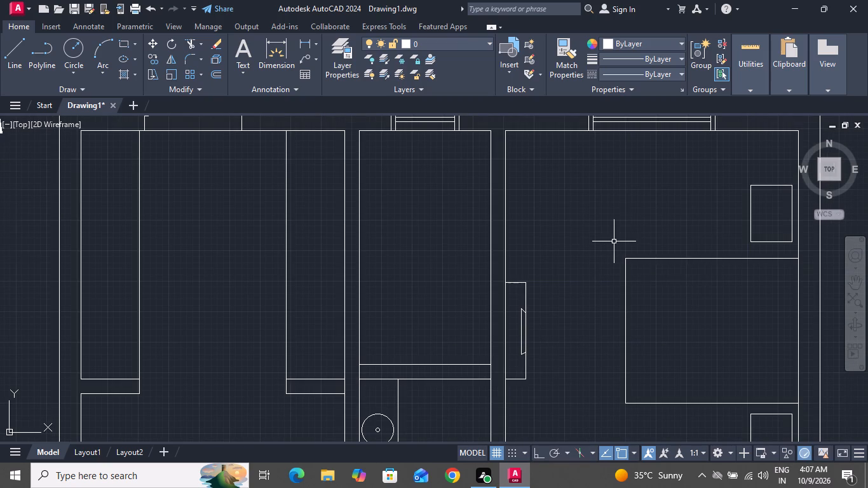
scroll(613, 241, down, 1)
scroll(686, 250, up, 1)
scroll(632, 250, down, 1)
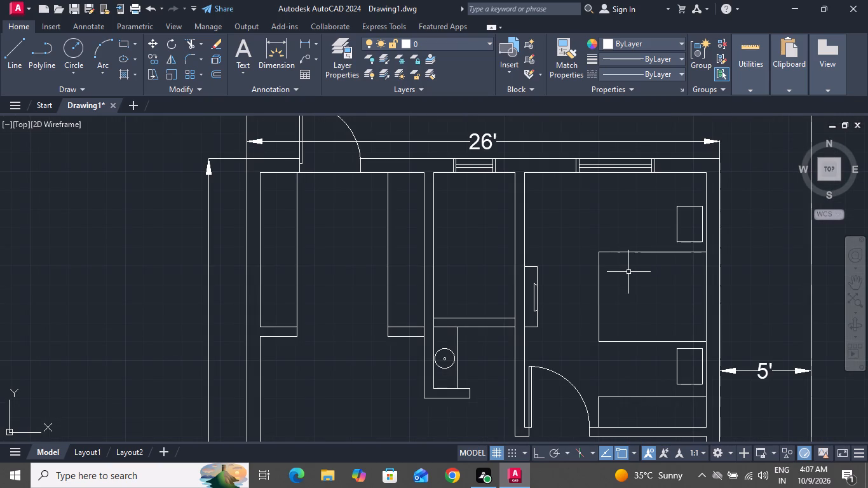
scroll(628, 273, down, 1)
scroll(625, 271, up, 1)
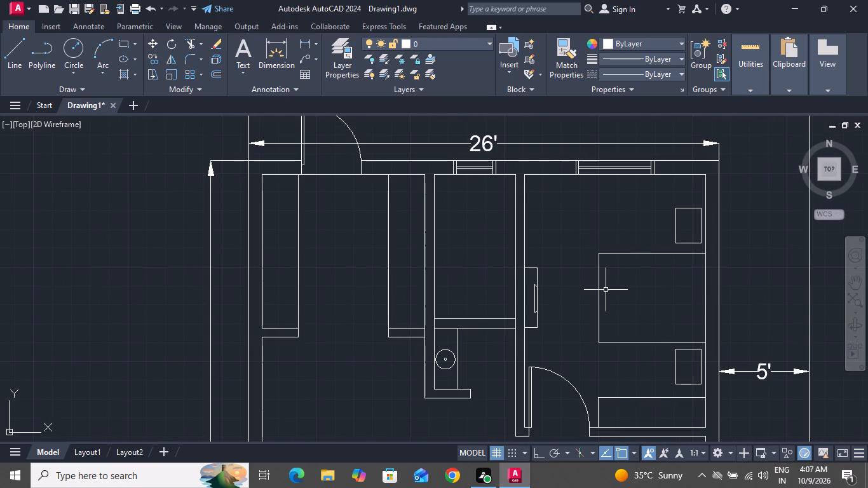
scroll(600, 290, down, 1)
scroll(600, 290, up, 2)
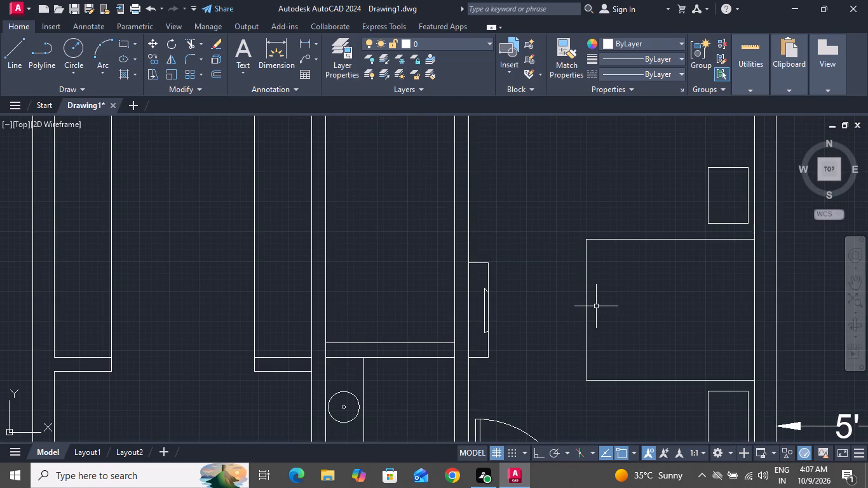
Fill the thin screen outline inside the narrow rectangle with a solid hatch coloured black (0,0,0).
click(120, 71)
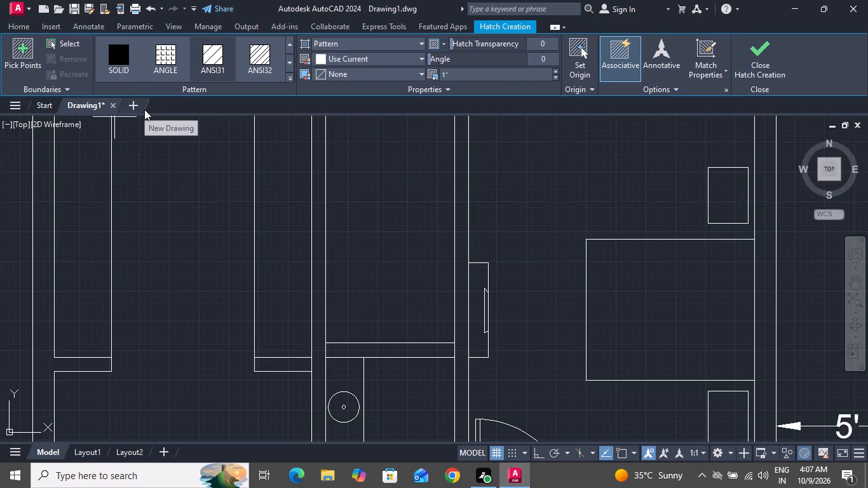
click(112, 63)
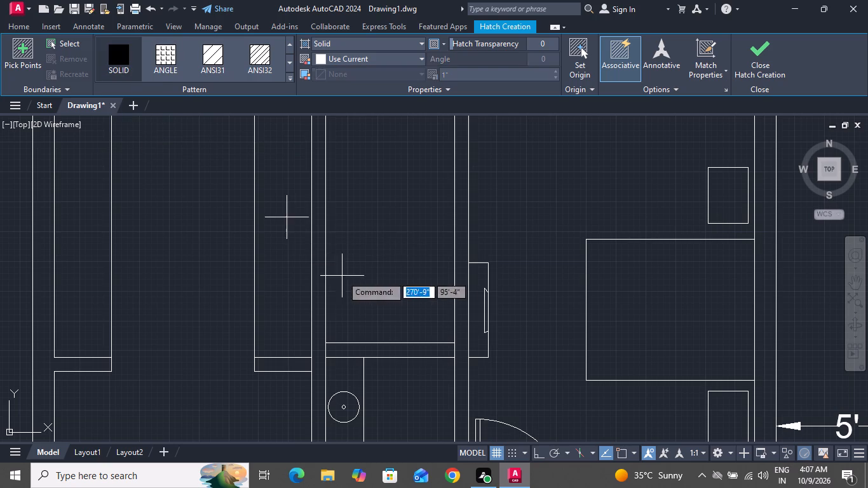
scroll(400, 332, up, 1)
scroll(398, 325, down, 1)
scroll(485, 313, up, 5)
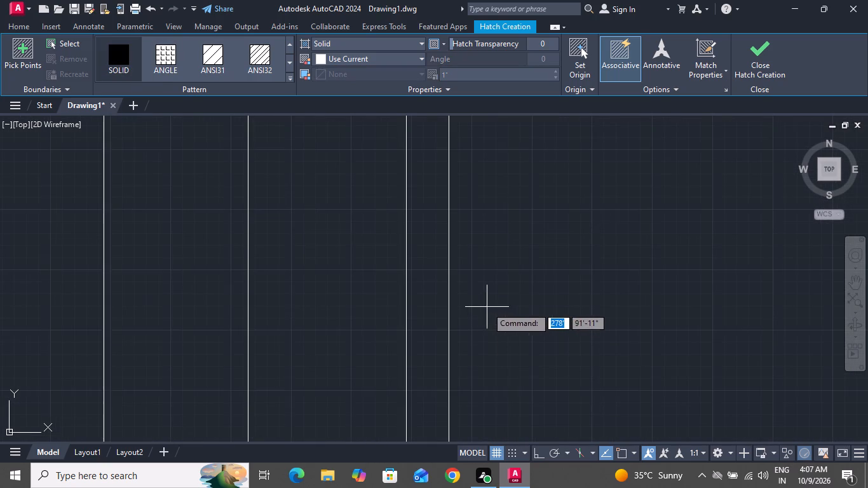
click(433, 292)
scroll(369, 286, down, 1)
scroll(369, 286, up, 1)
scroll(463, 291, down, 1)
scroll(463, 294, up, 1)
scroll(463, 294, down, 3)
scroll(473, 302, up, 1)
scroll(474, 302, down, 1)
scroll(489, 327, up, 1)
scroll(489, 327, down, 3)
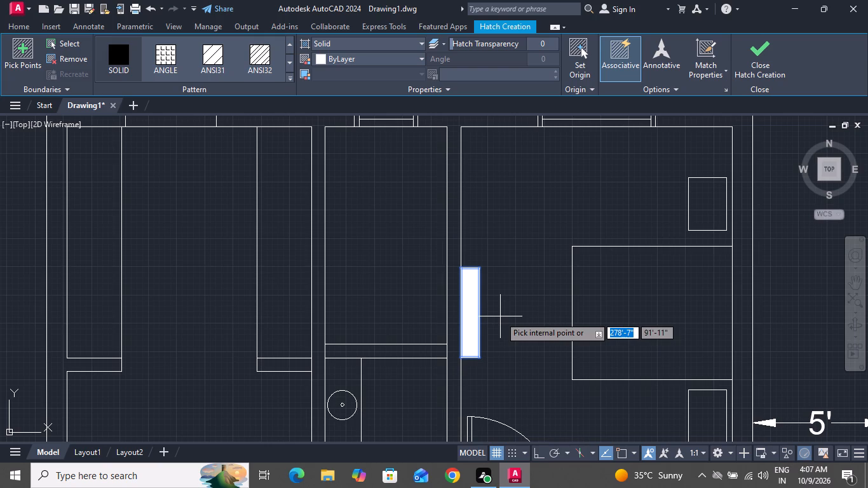
scroll(500, 315, up, 1)
scroll(500, 315, down, 1)
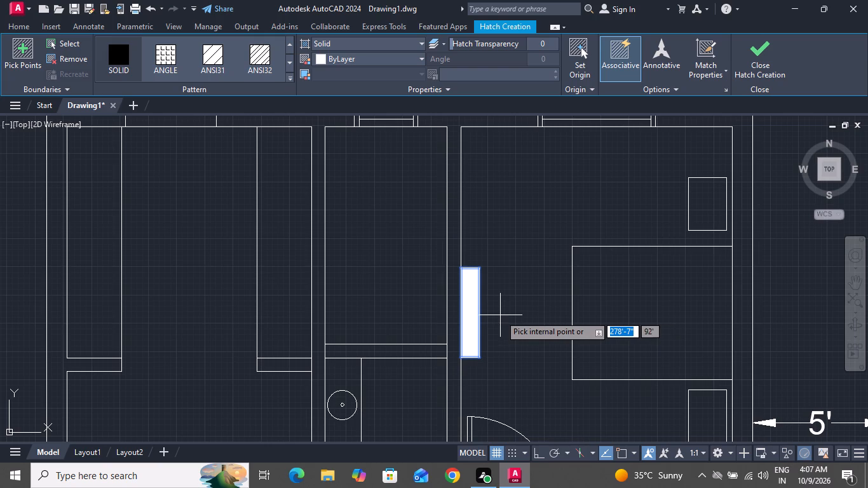
scroll(500, 315, down, 1)
key(ctrl+z)
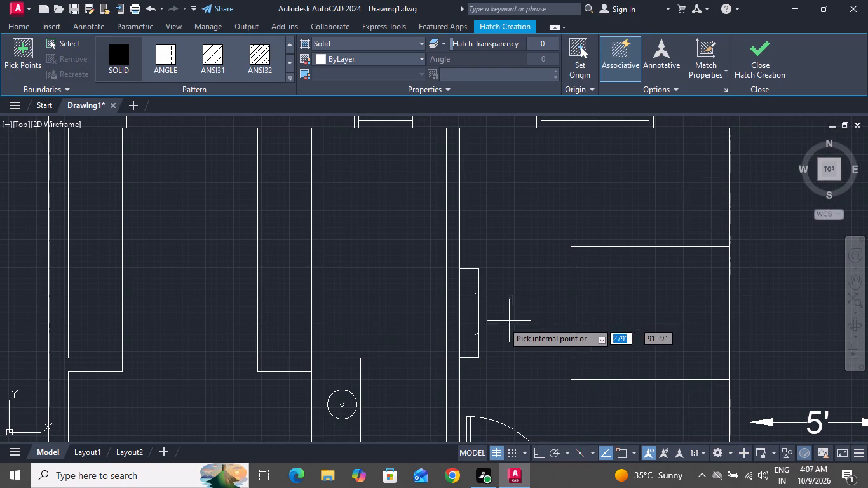
scroll(477, 327, up, 3)
click(466, 290)
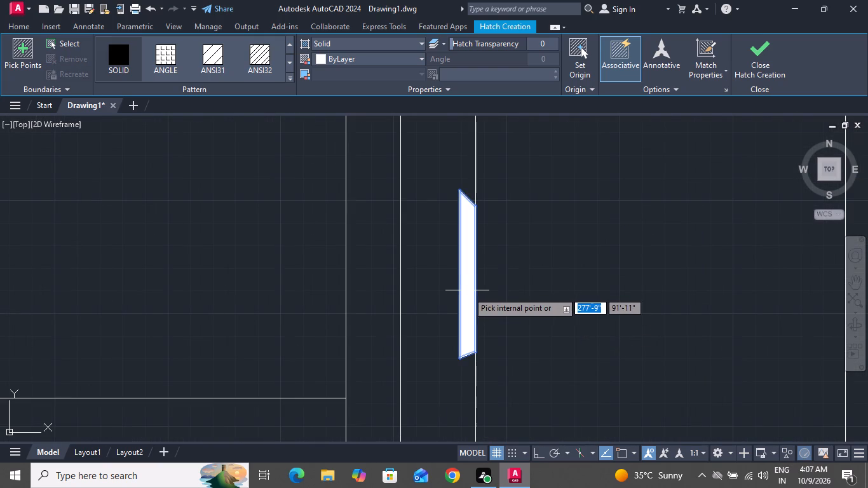
click(326, 58)
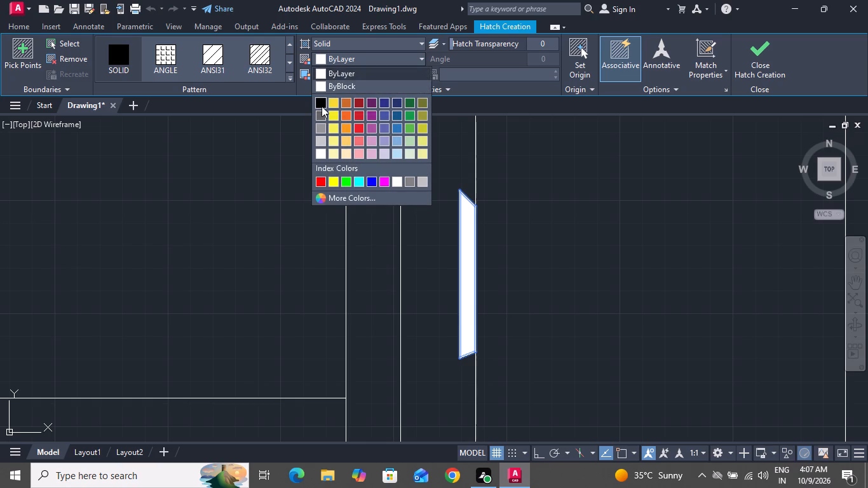
click(322, 104)
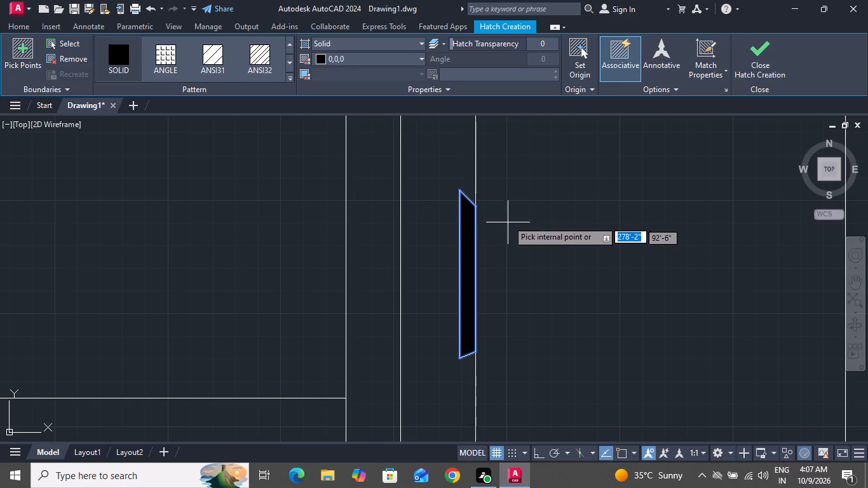
key(Escape)
Use Rectangle to draw a zero-width vertical edge from the narrow rectangle's upper-right corner straight up, parallel to the room's left wall.
scroll(512, 222, up, 1)
scroll(512, 224, down, 3)
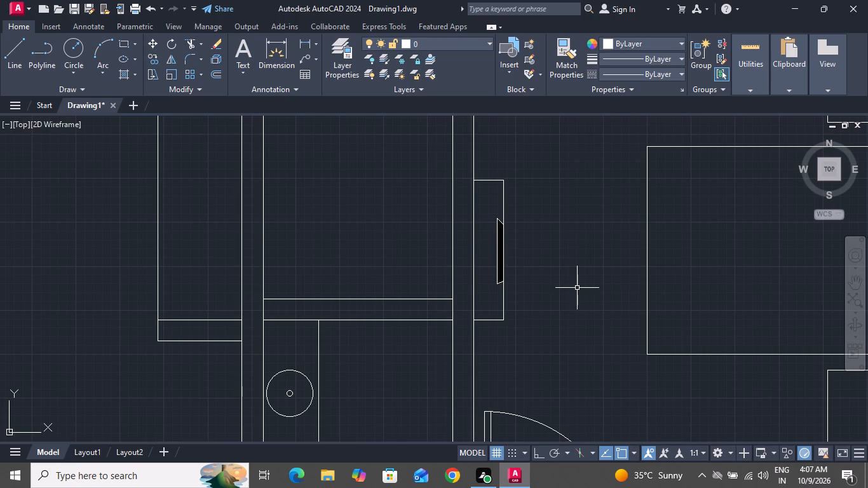
scroll(560, 271, down, 1)
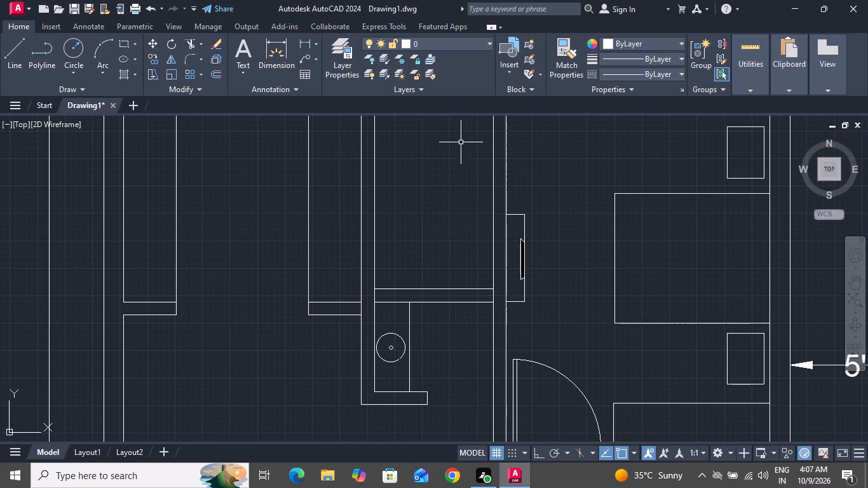
click(124, 45)
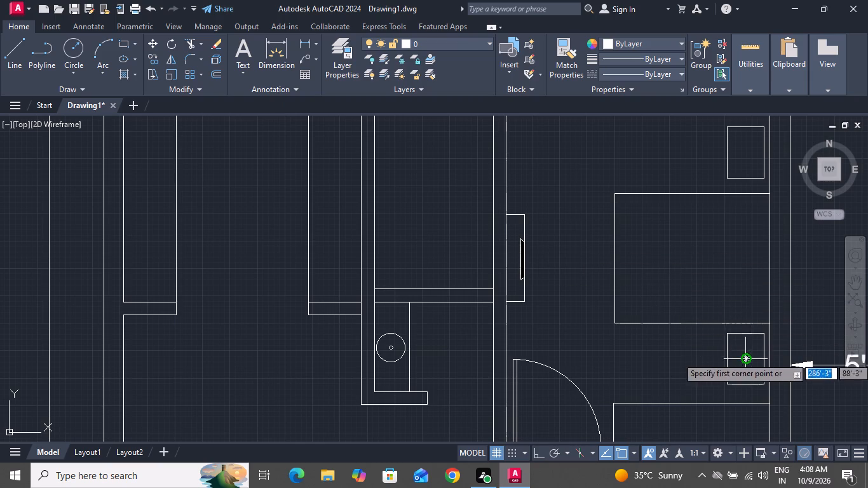
scroll(532, 206, down, 2)
scroll(532, 206, up, 1)
scroll(532, 206, down, 2)
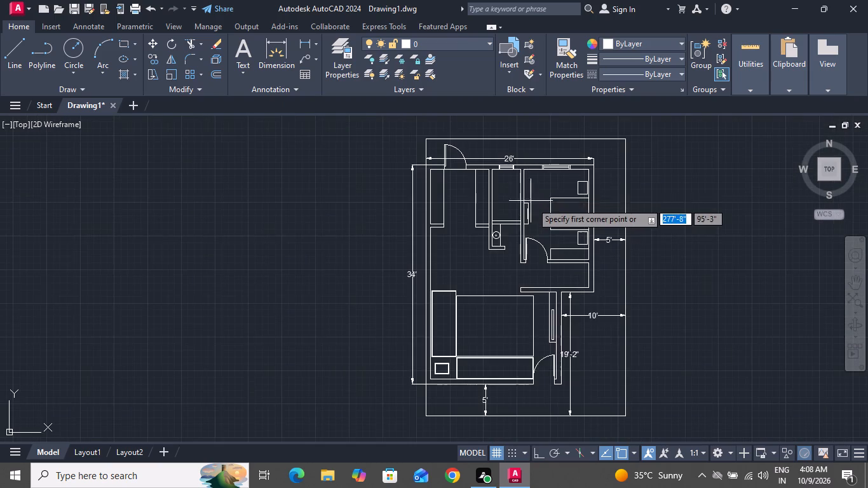
scroll(532, 203, up, 1)
scroll(532, 203, down, 1)
scroll(532, 203, up, 3)
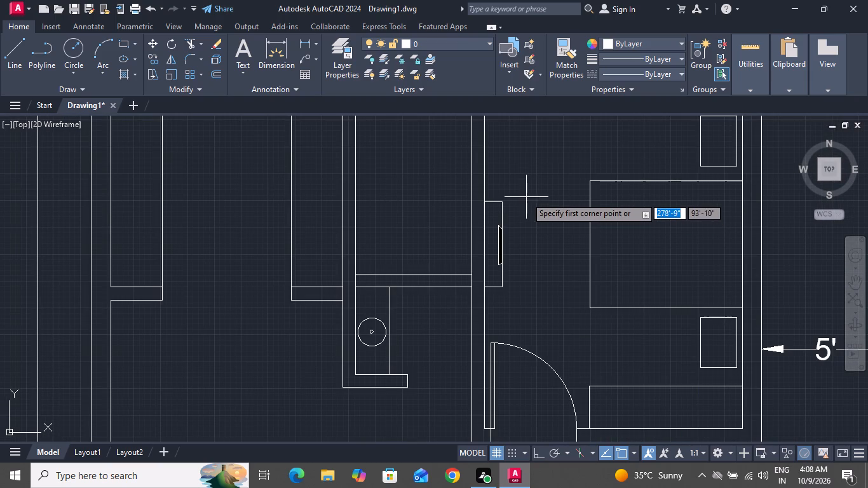
scroll(515, 207, down, 2)
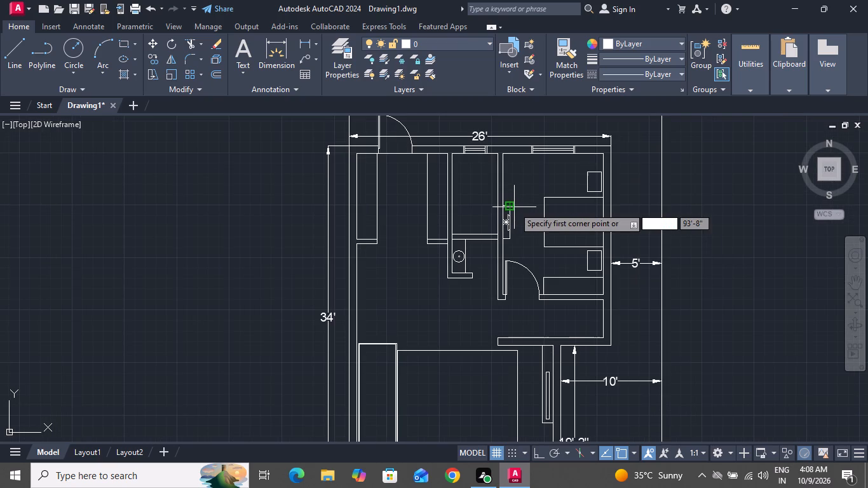
click(510, 207)
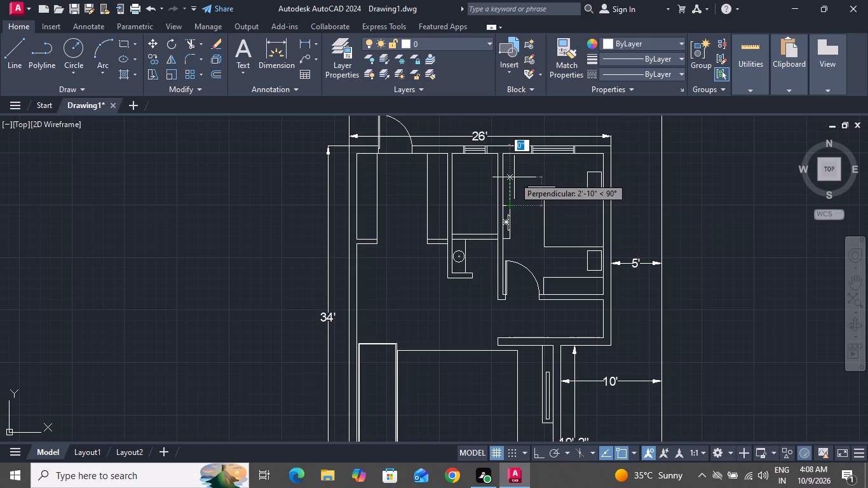
click(510, 170)
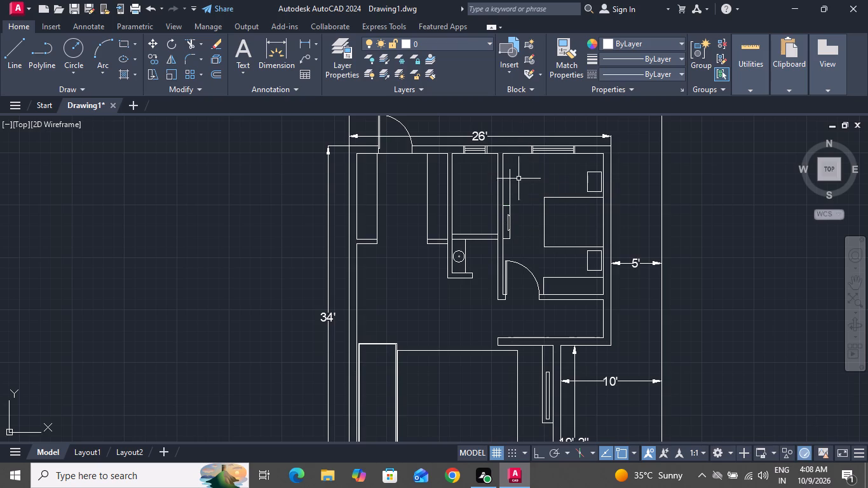
Draw a short horizontal line from the new vertical edge's upper end to the room's left wall, closing the upper compartment.
click(15, 42)
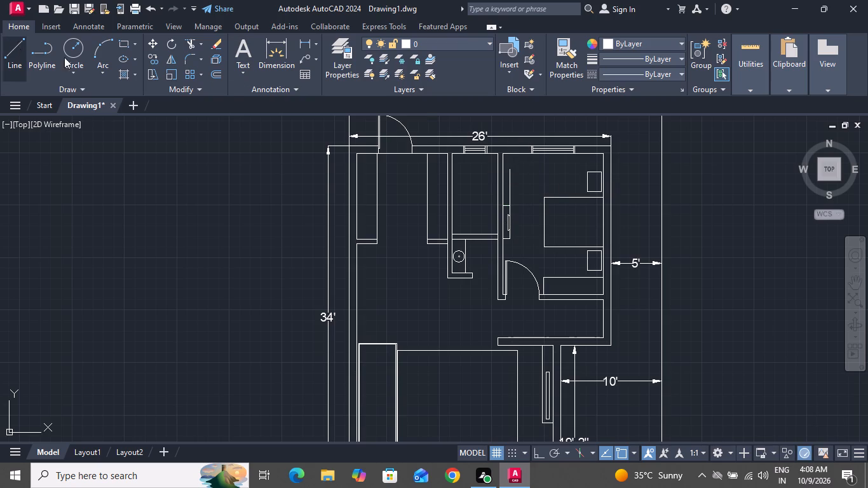
scroll(571, 186, up, 2)
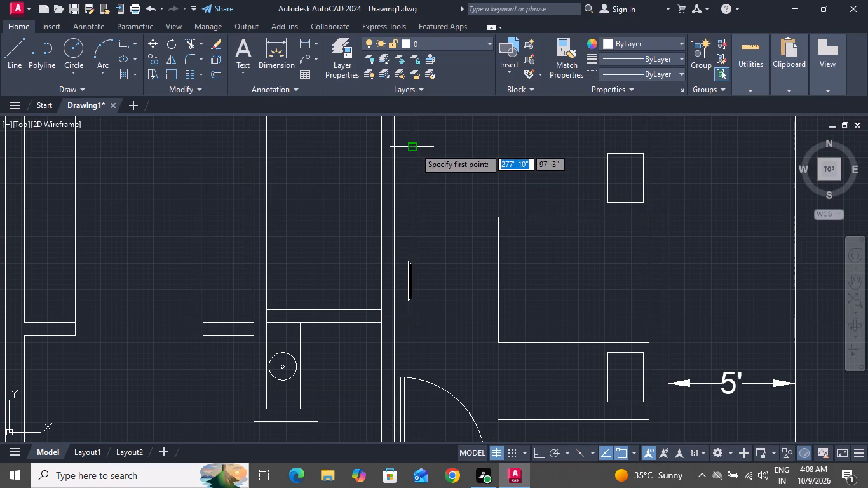
click(415, 148)
click(396, 147)
right_click(397, 147)
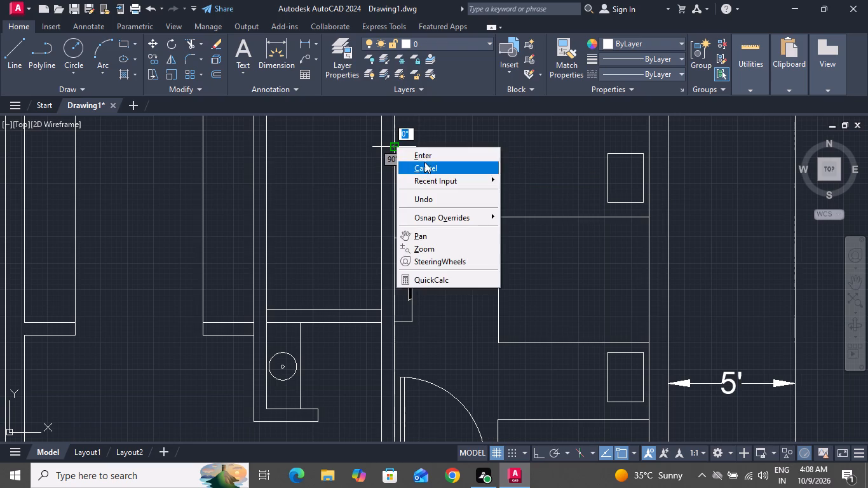
click(424, 162)
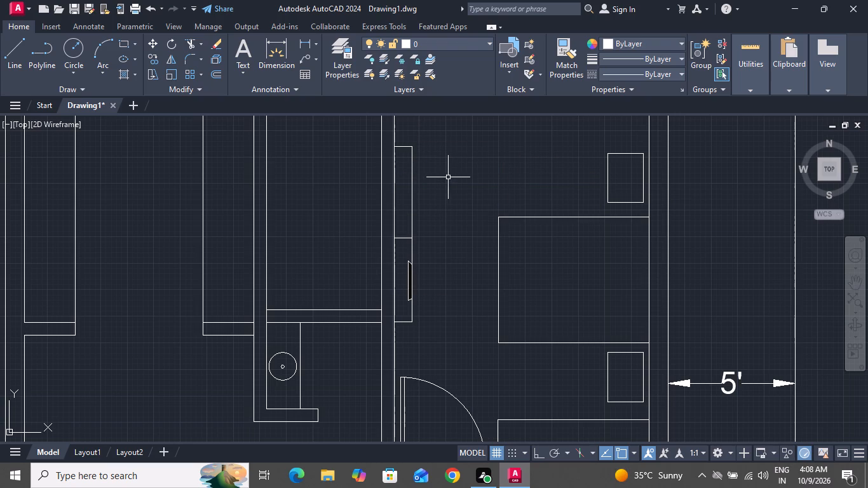
Draw a small seat outline projecting from the upper compartment's right edge, with a slanted top, vertical front and short bottom line back to the edge.
scroll(448, 177, down, 1)
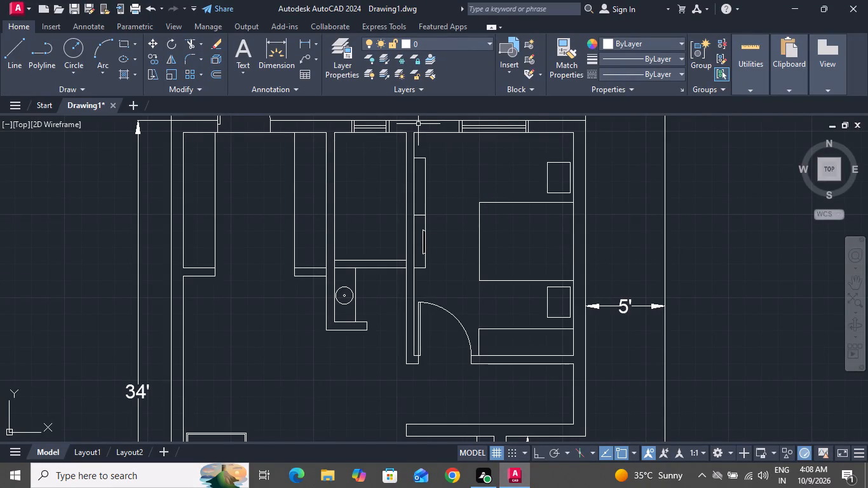
click(22, 53)
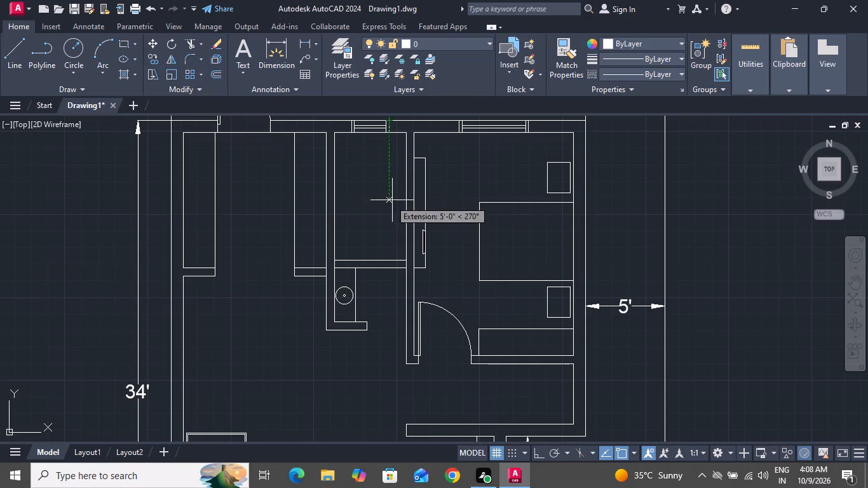
scroll(431, 166, up, 2)
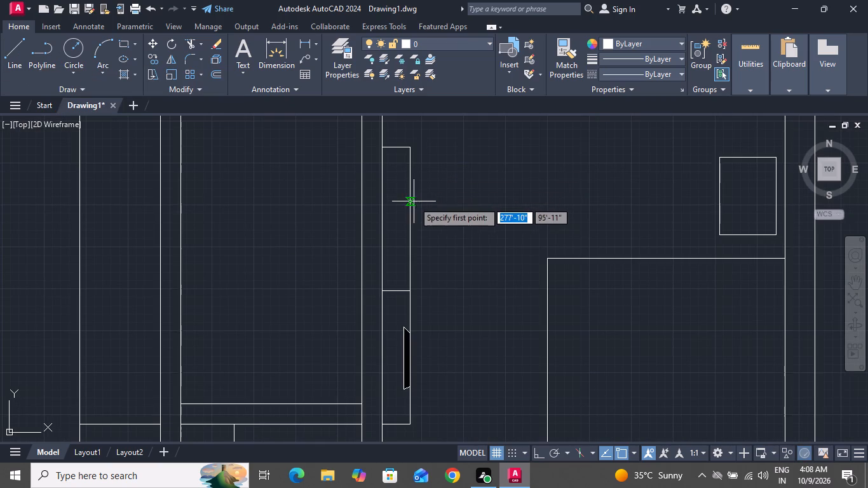
click(410, 195)
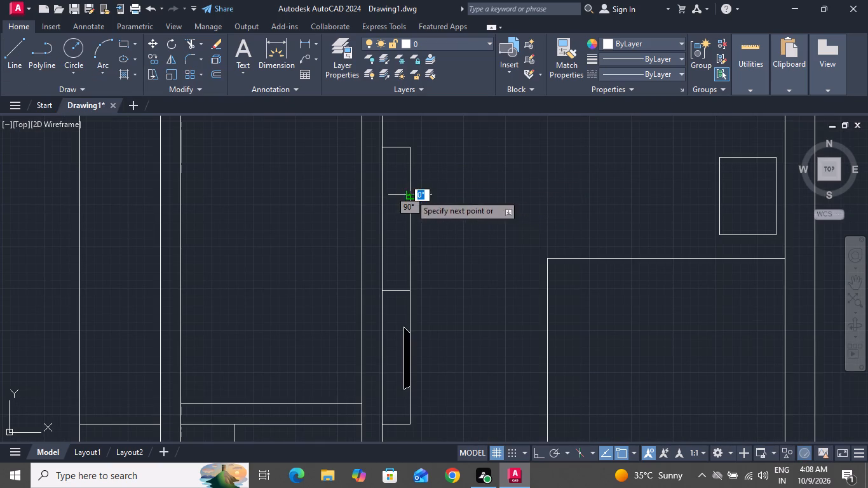
click(424, 187)
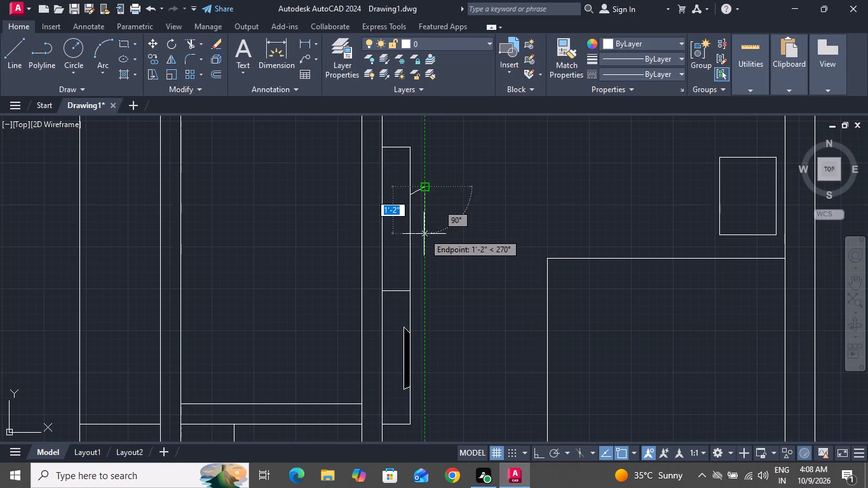
click(424, 252)
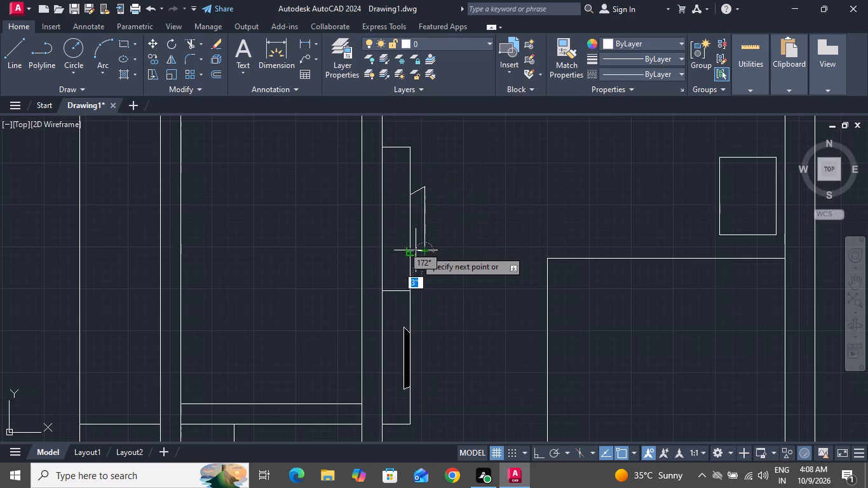
click(414, 250)
right_click(444, 226)
click(458, 244)
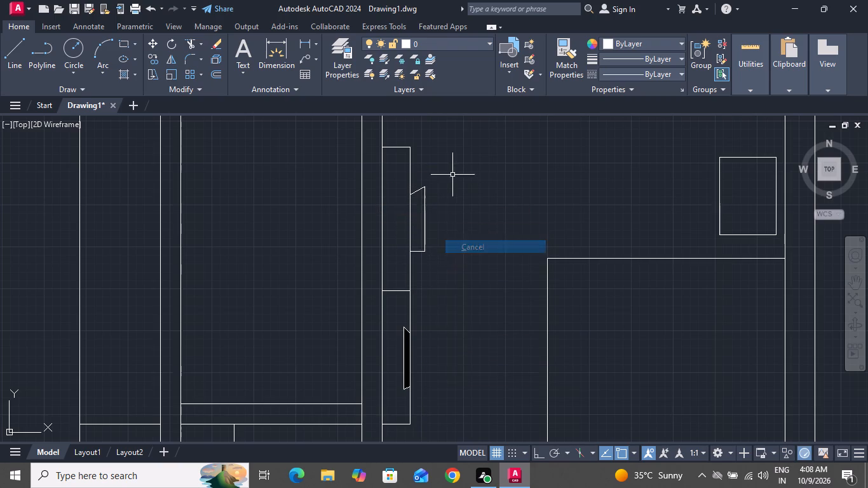
Offset the right inner wall line of the passage below the bedroom 2' to the left.
scroll(450, 177, down, 2)
scroll(449, 179, up, 1)
scroll(459, 188, down, 2)
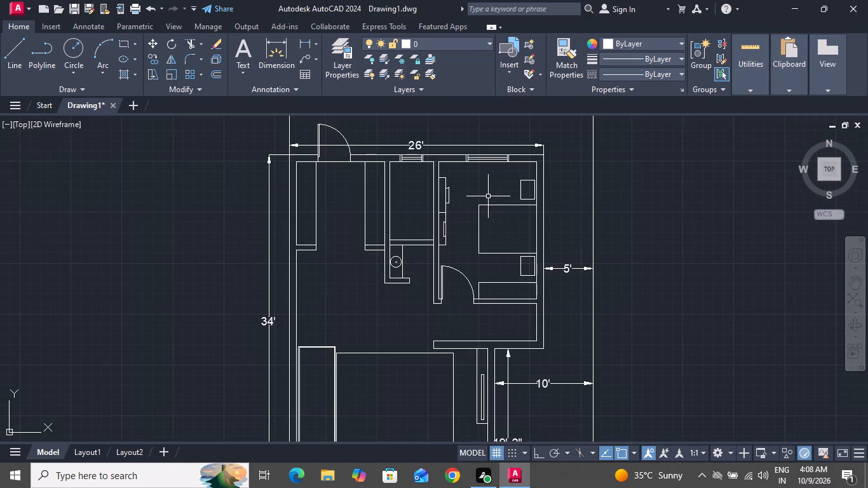
scroll(488, 197, down, 3)
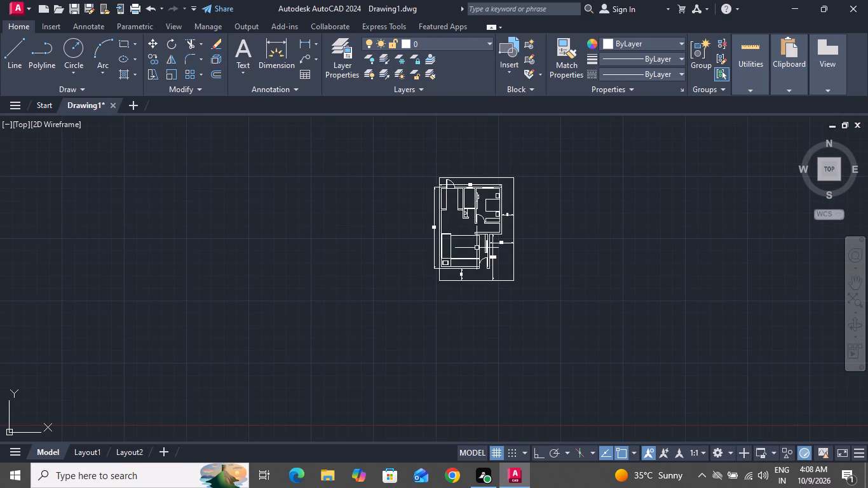
scroll(486, 258, up, 1)
scroll(531, 285, up, 2)
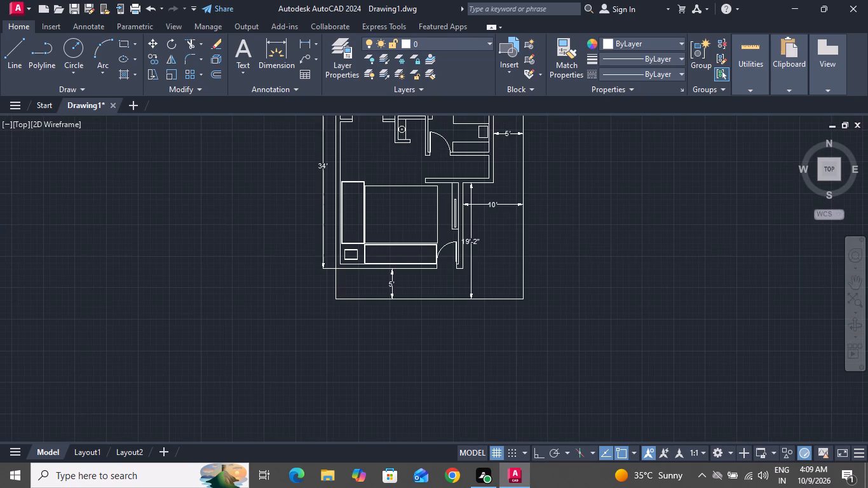
scroll(530, 291, down, 1)
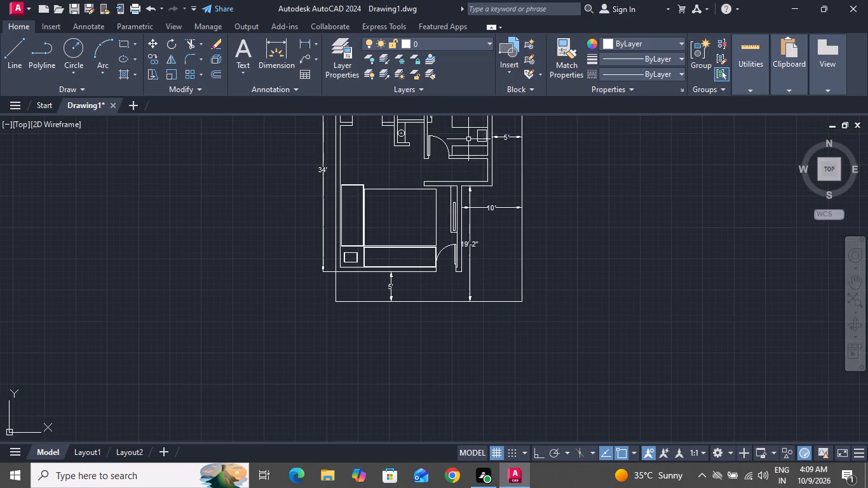
scroll(477, 140, up, 3)
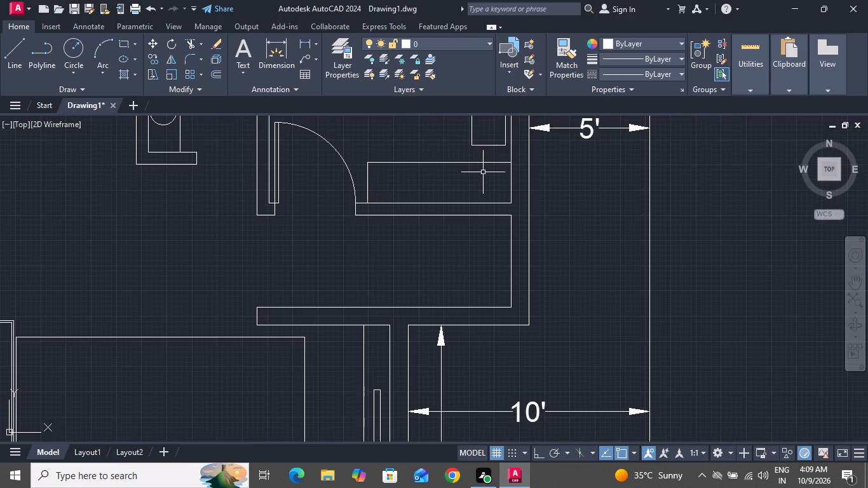
text(o 2')
key(Return)
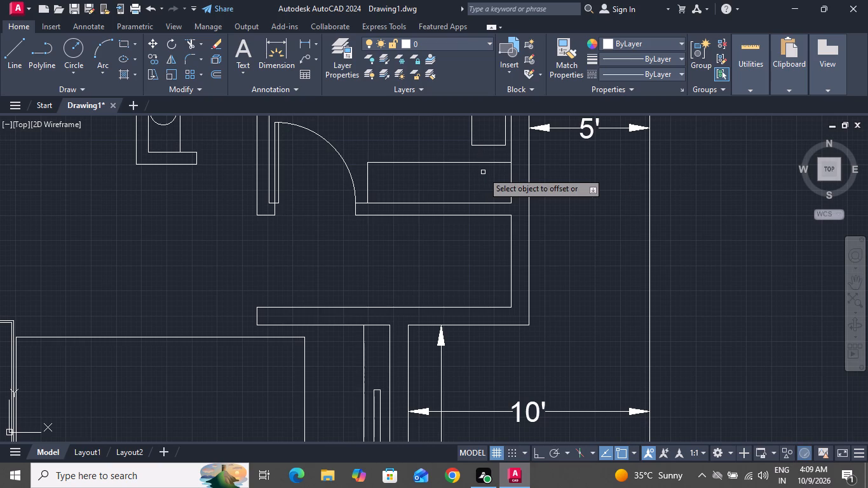
click(510, 257)
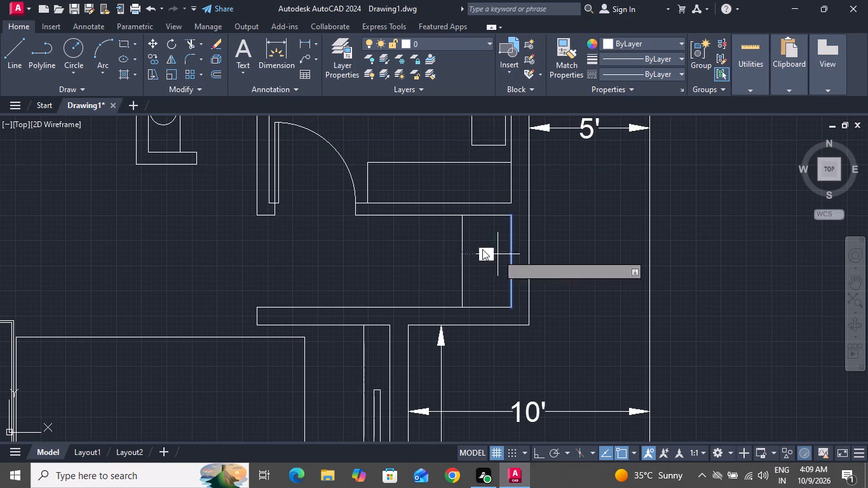
click(470, 247)
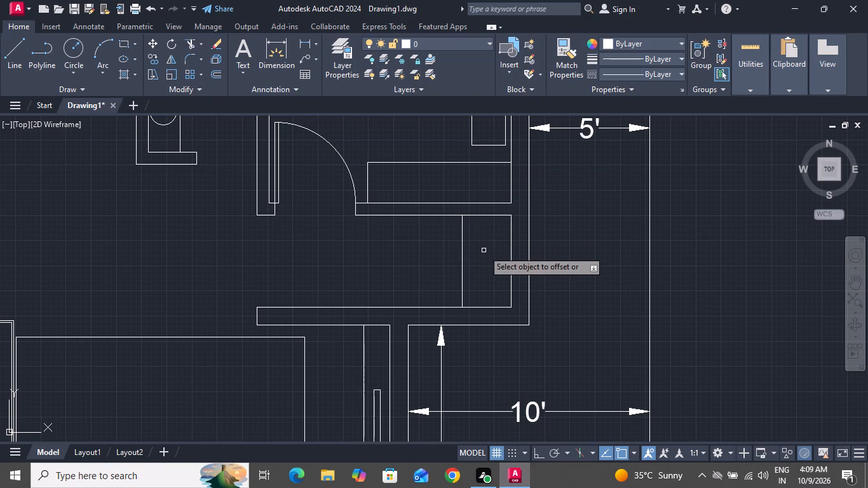
key(Escape)
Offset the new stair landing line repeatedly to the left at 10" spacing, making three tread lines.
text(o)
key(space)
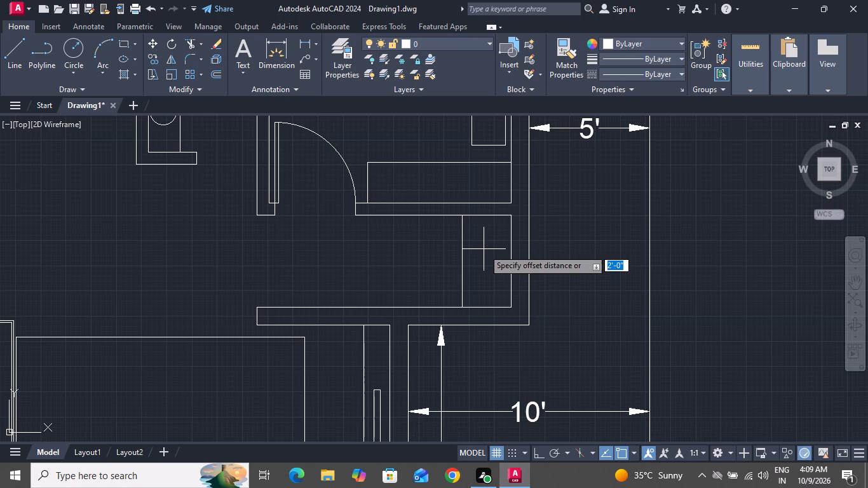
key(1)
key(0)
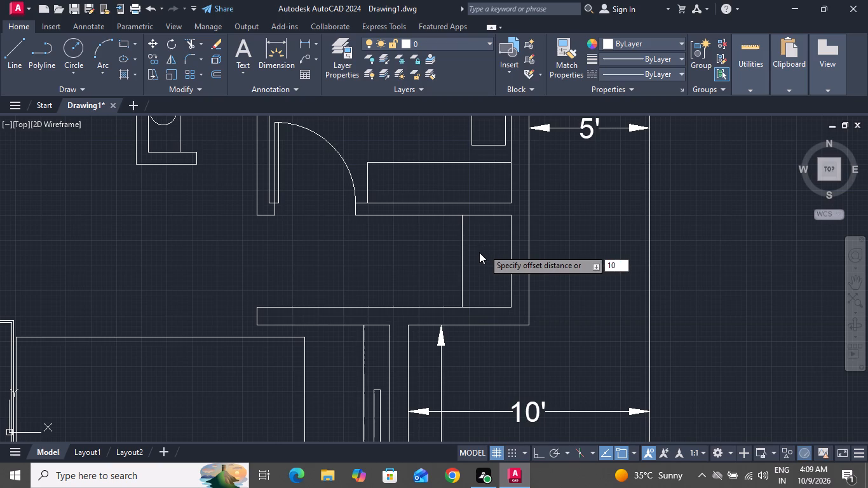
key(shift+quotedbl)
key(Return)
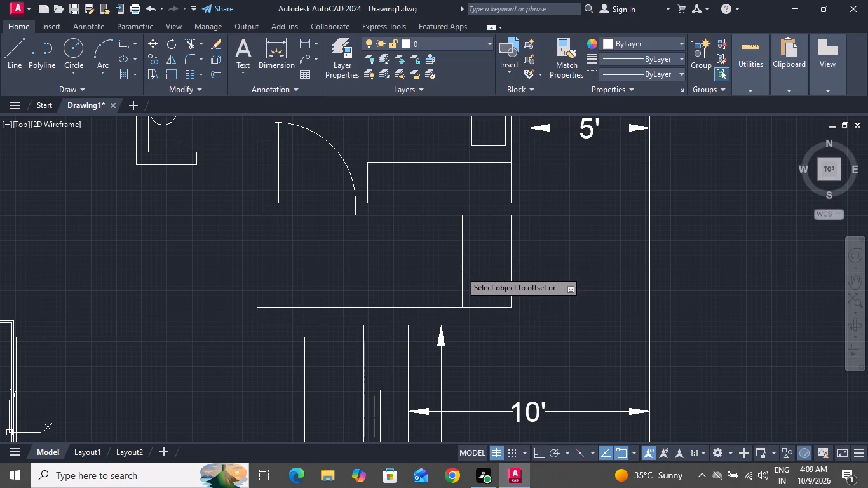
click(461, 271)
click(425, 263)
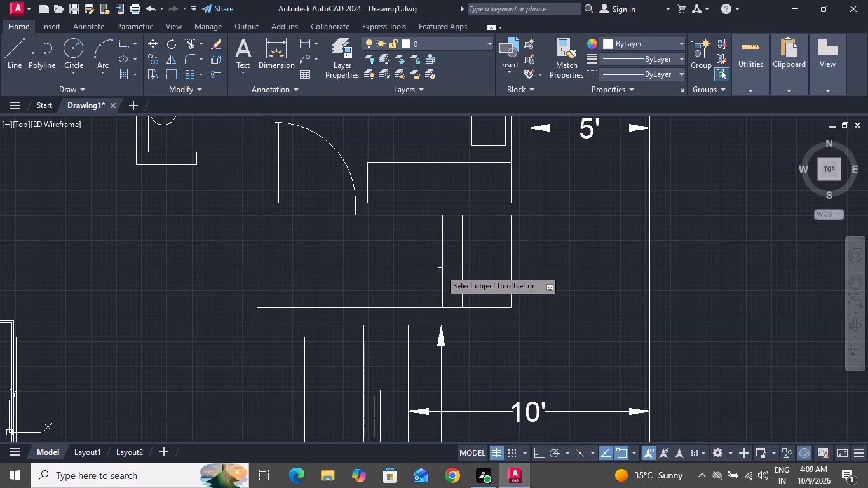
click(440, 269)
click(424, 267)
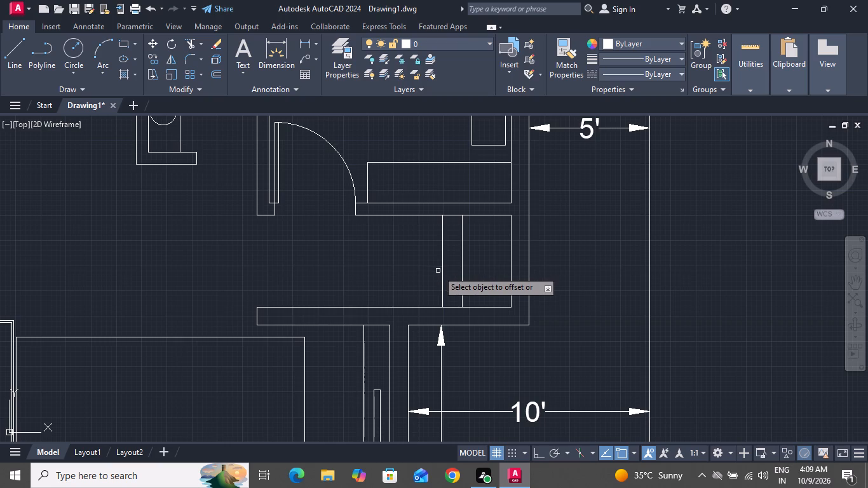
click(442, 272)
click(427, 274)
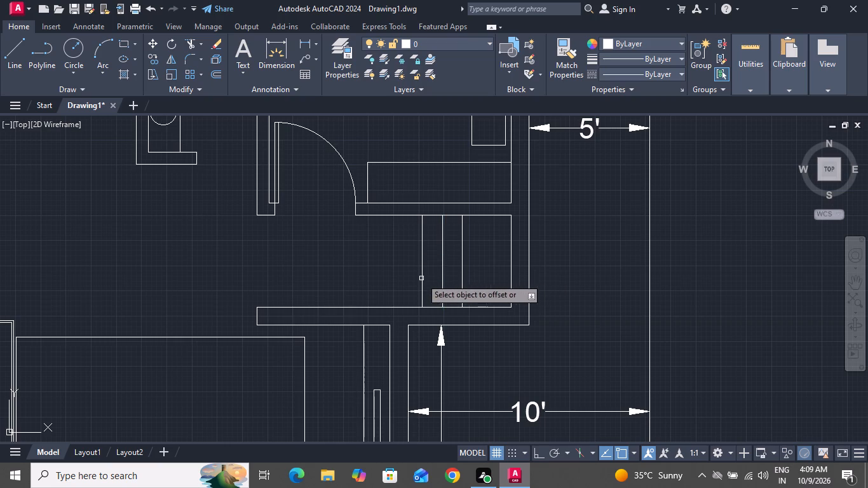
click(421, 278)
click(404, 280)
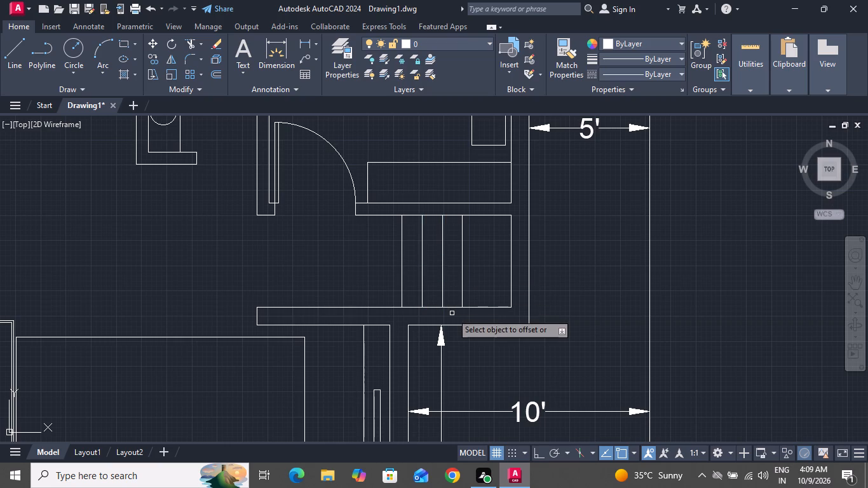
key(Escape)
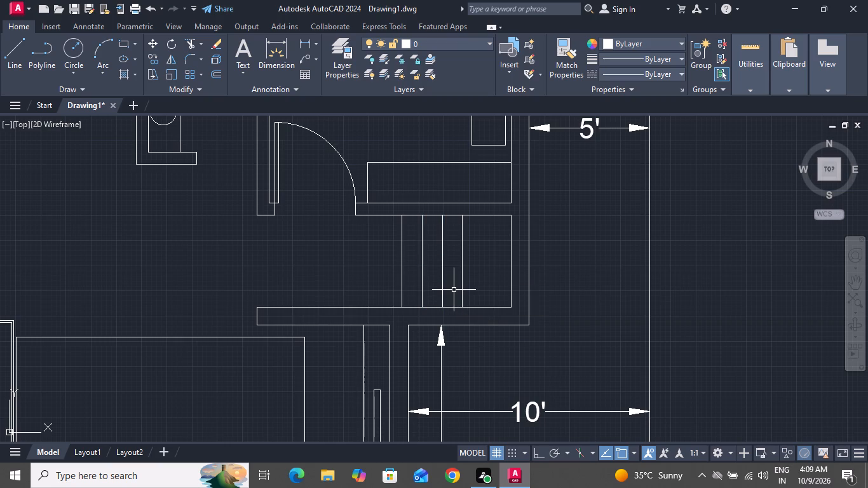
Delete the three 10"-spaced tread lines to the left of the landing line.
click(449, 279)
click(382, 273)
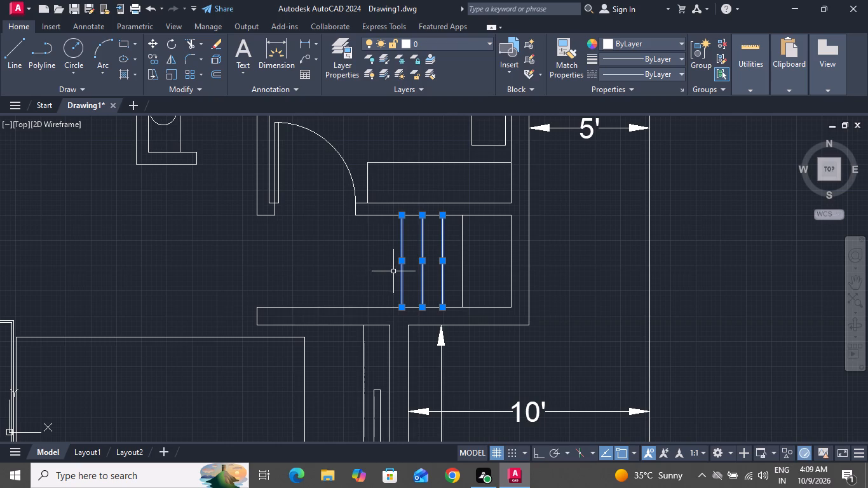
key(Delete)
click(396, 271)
Offset the landing line successively to the left at 8" spacing to make four stair tread lines.
key(o)
key(space)
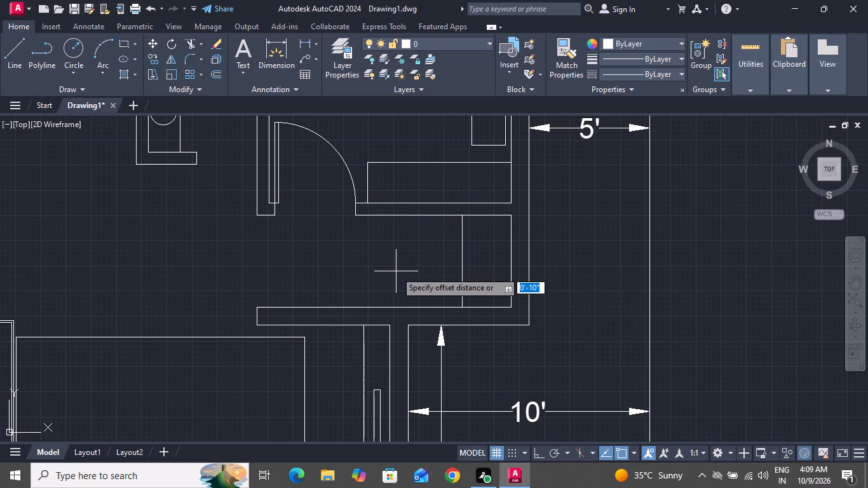
key(8)
key(shift+quotedbl)
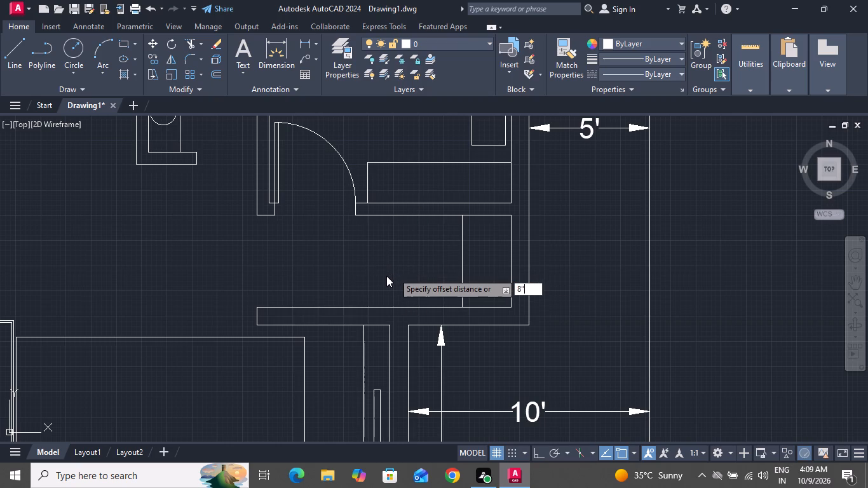
key(Return)
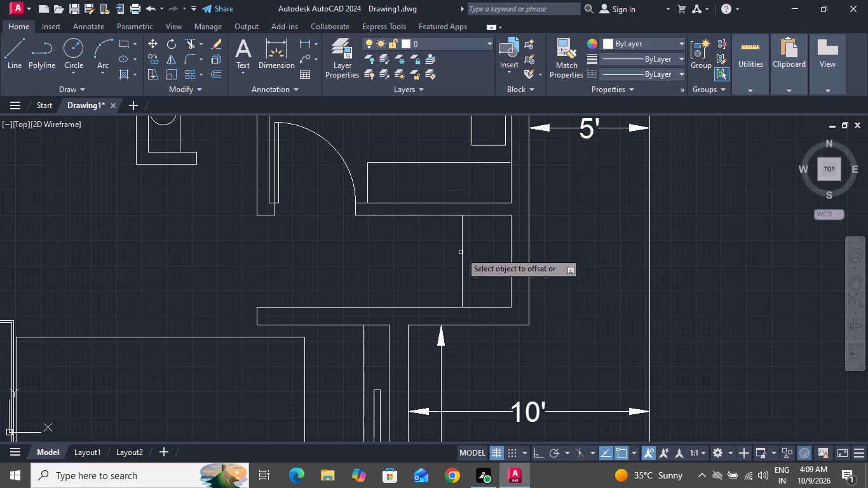
click(462, 252)
click(447, 253)
click(445, 262)
click(420, 264)
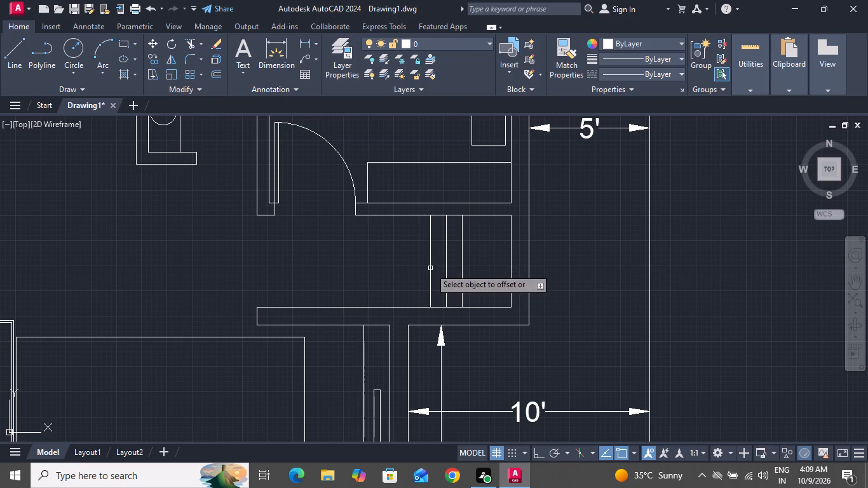
click(430, 268)
click(415, 268)
click(413, 269)
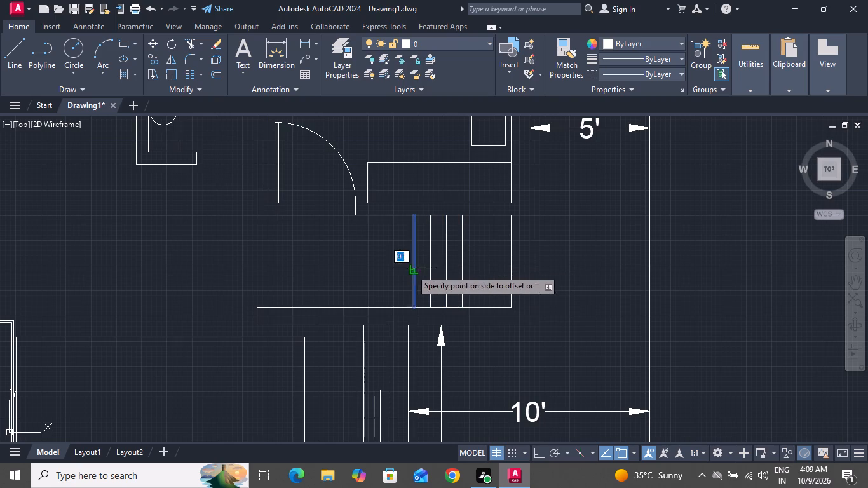
click(395, 269)
click(400, 268)
click(376, 269)
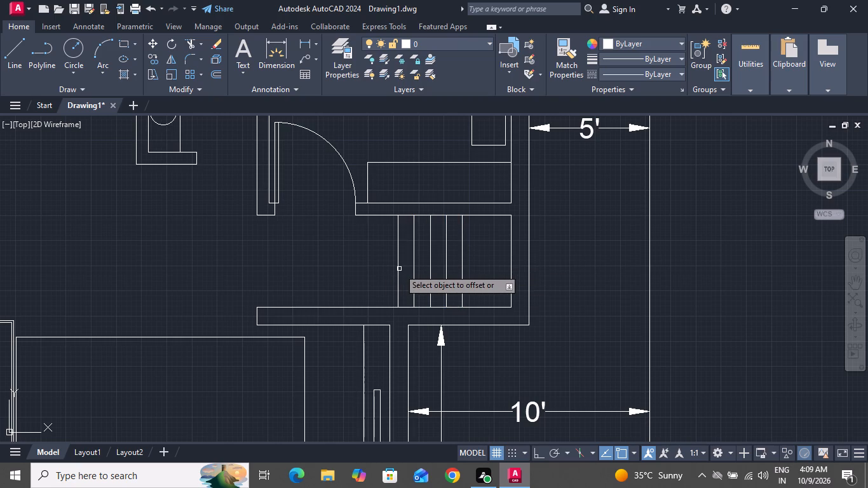
Continue the 8" offsets from the leftmost tread to add five more stair tread lines to the left.
click(399, 269)
click(379, 269)
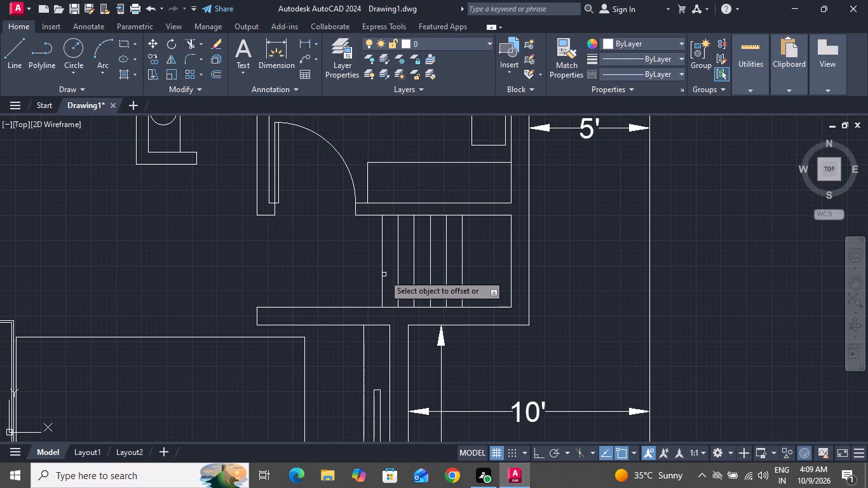
click(384, 274)
click(358, 265)
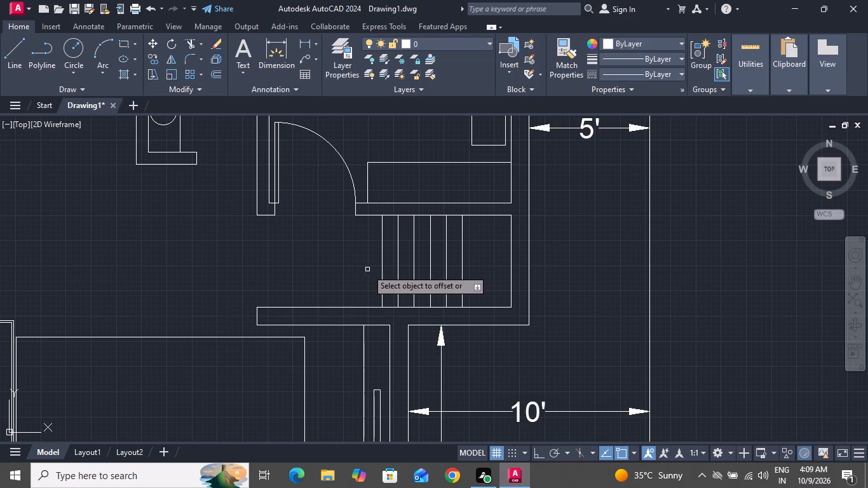
click(381, 257)
click(365, 258)
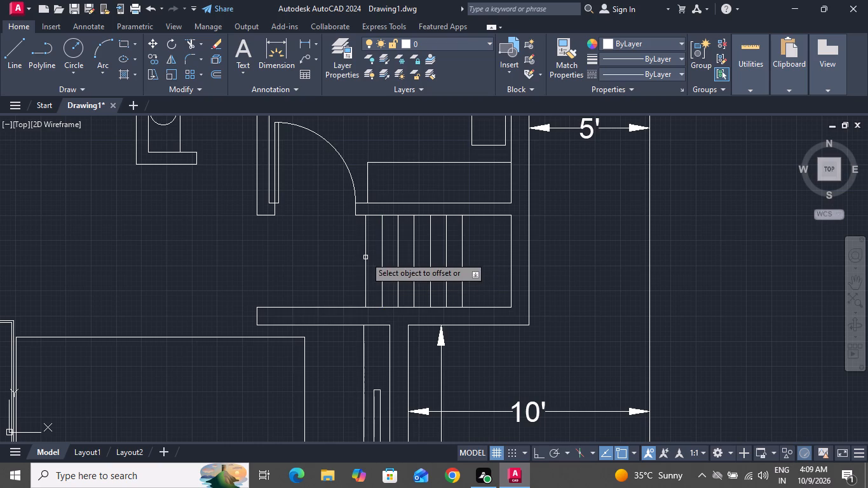
click(365, 255)
click(343, 251)
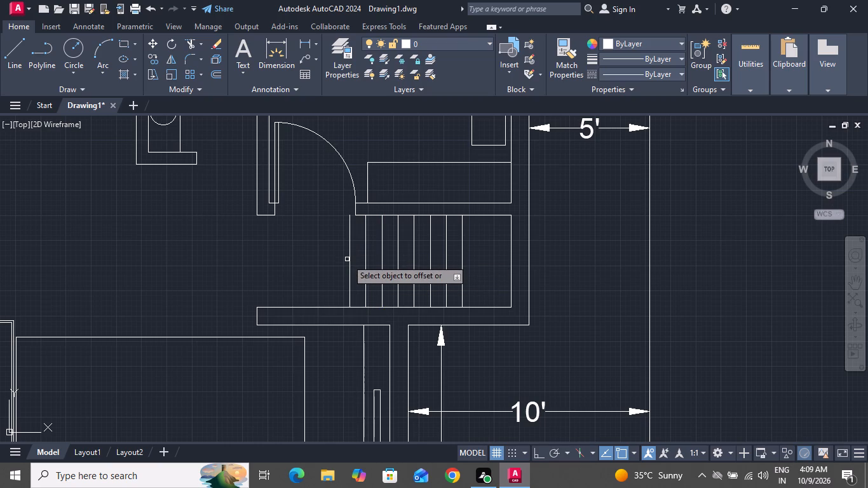
click(349, 259)
click(321, 253)
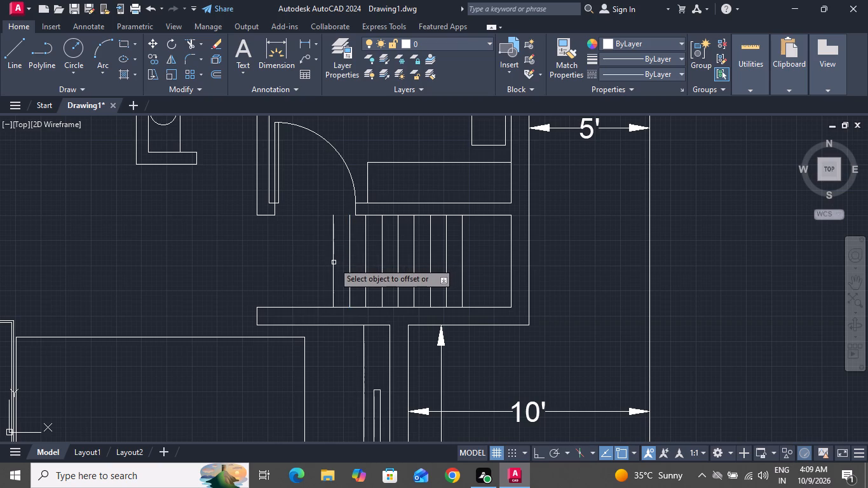
click(334, 262)
click(328, 262)
click(322, 259)
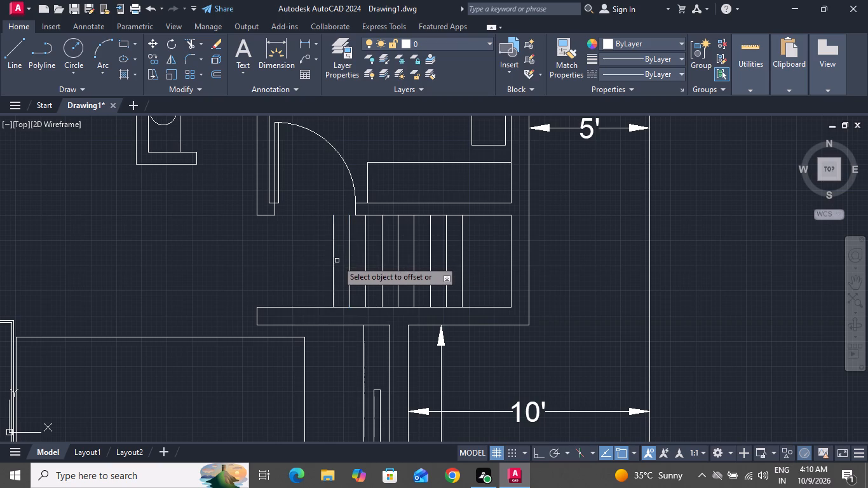
click(334, 260)
click(313, 260)
right_click(295, 249)
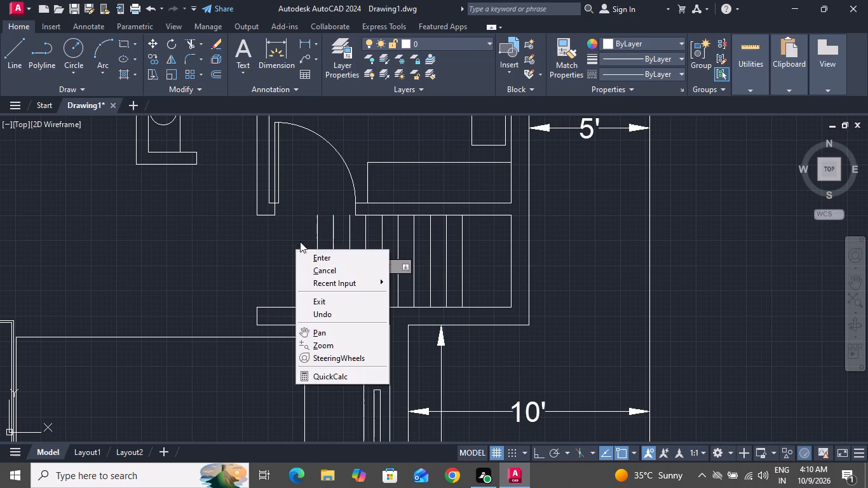
click(317, 266)
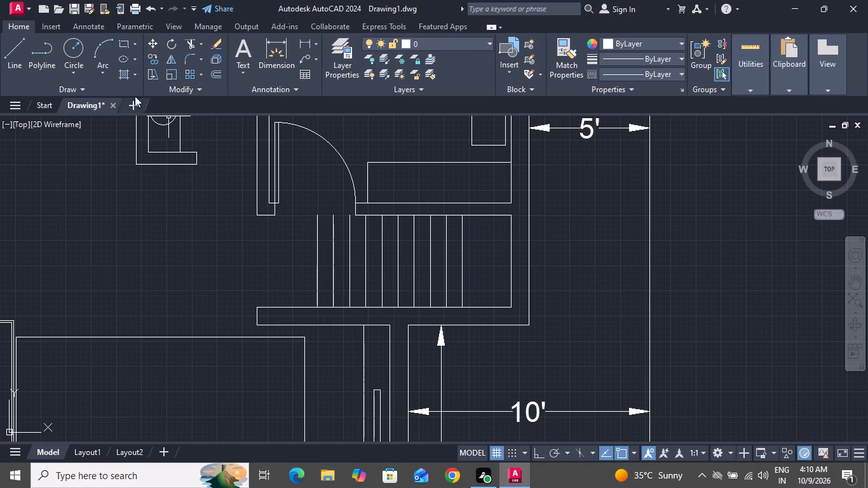
Extend the bedroom's lower wall line leftward over the treads and across the door opening to the left wall.
text(ex)
key(space)
key(space)
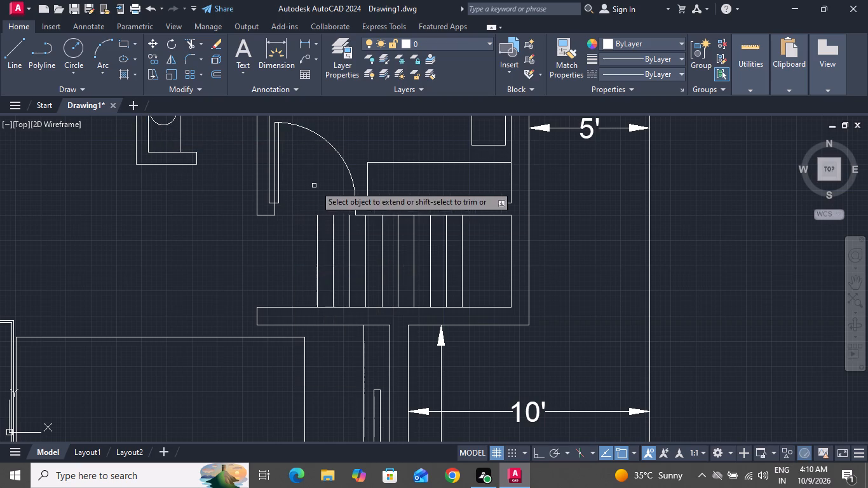
click(360, 216)
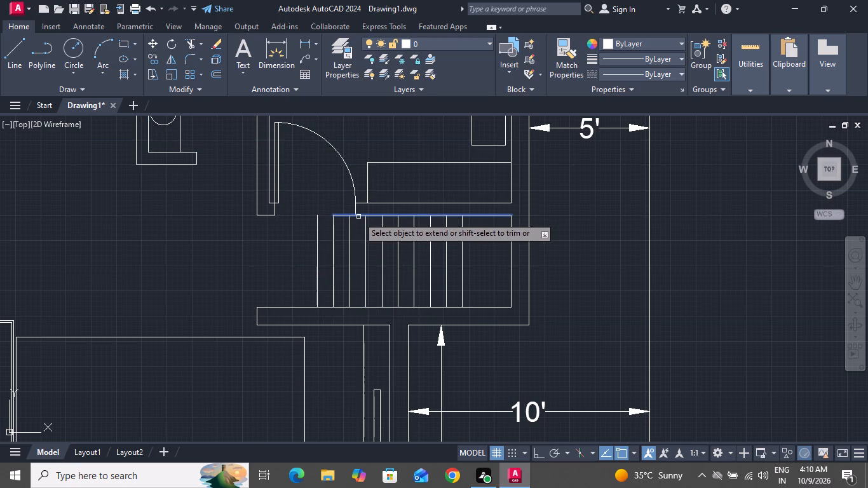
click(358, 217)
click(342, 216)
click(323, 215)
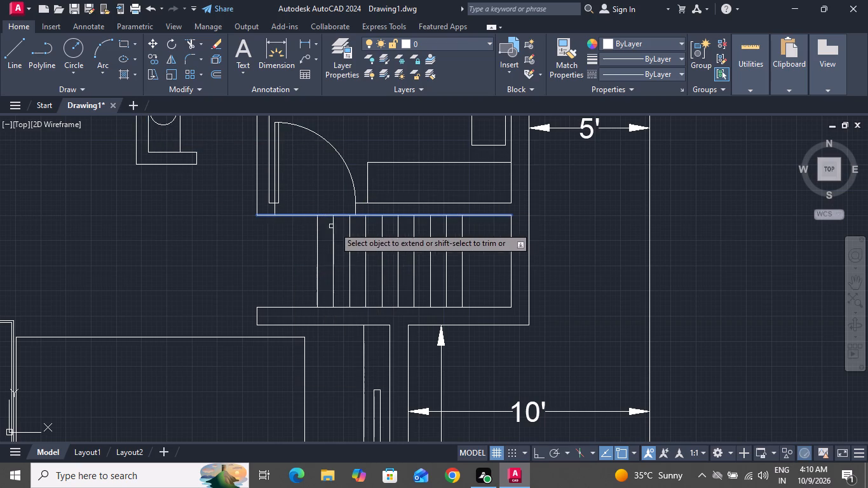
right_click(277, 247)
click(299, 269)
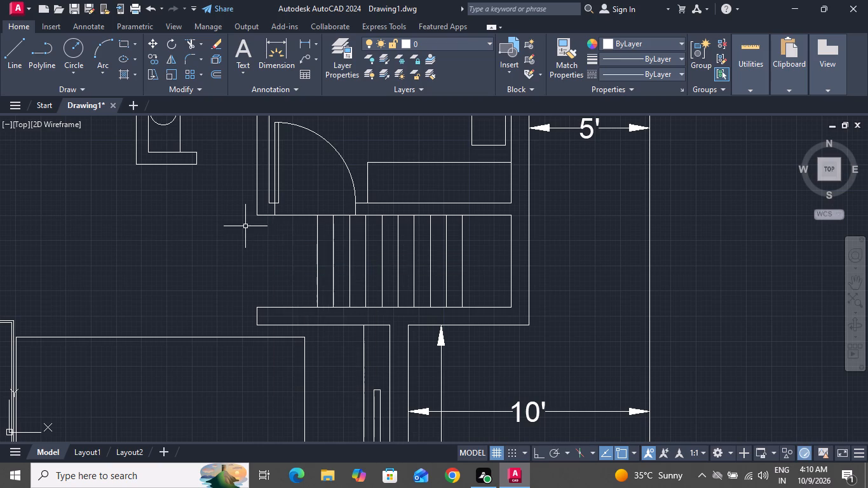
Draw a horizontal line across the stair treads at mid-height, from the leftmost tread's midpoint to the landing line.
click(17, 52)
scroll(281, 267, up, 2)
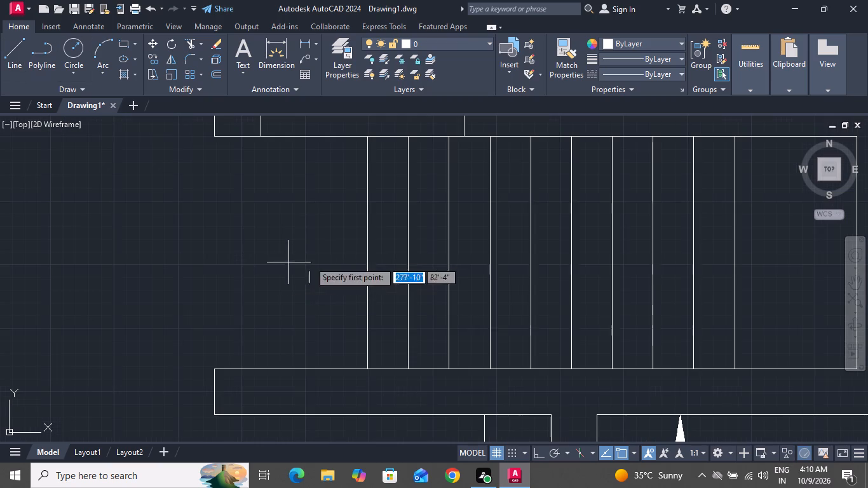
click(370, 253)
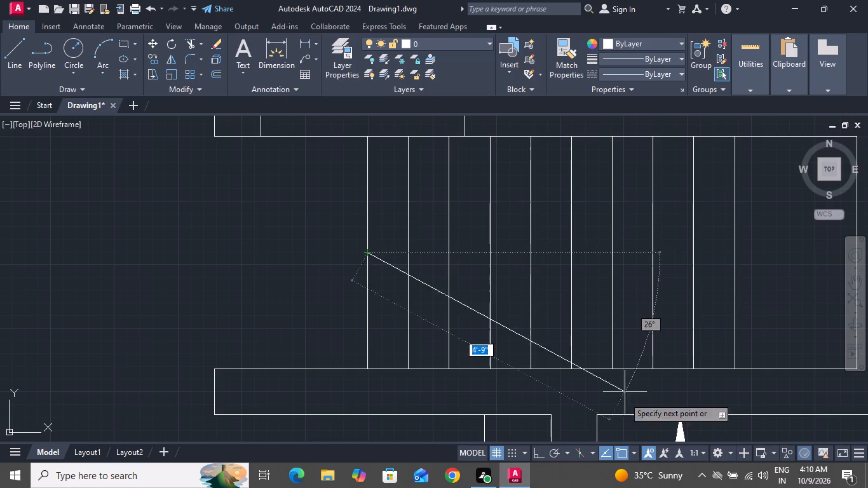
click(535, 448)
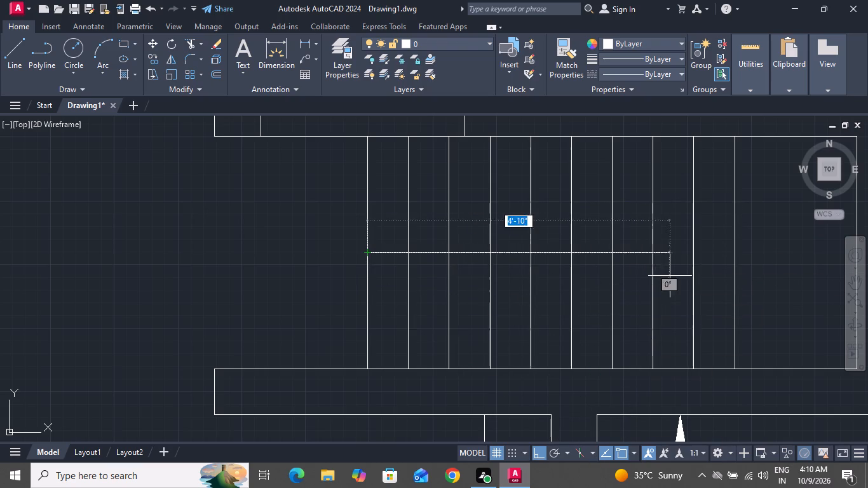
click(736, 252)
right_click(736, 252)
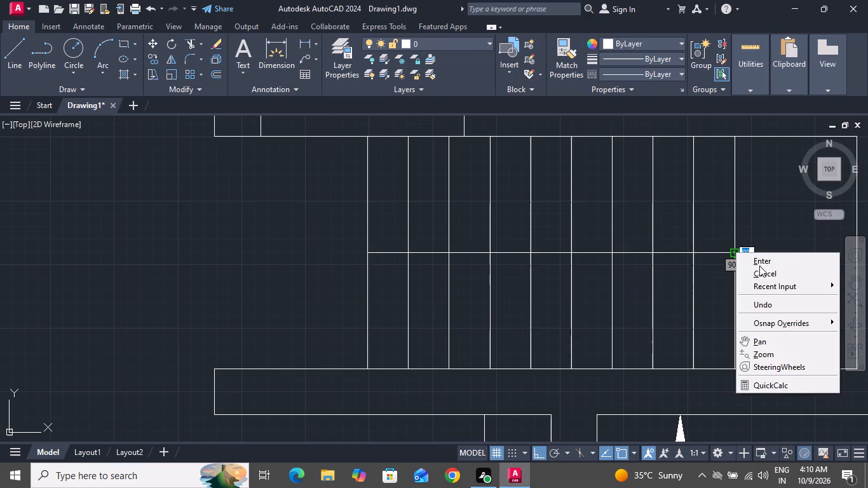
click(761, 273)
Offset the stair's horizontal centre line by 1" both above and below.
key(o)
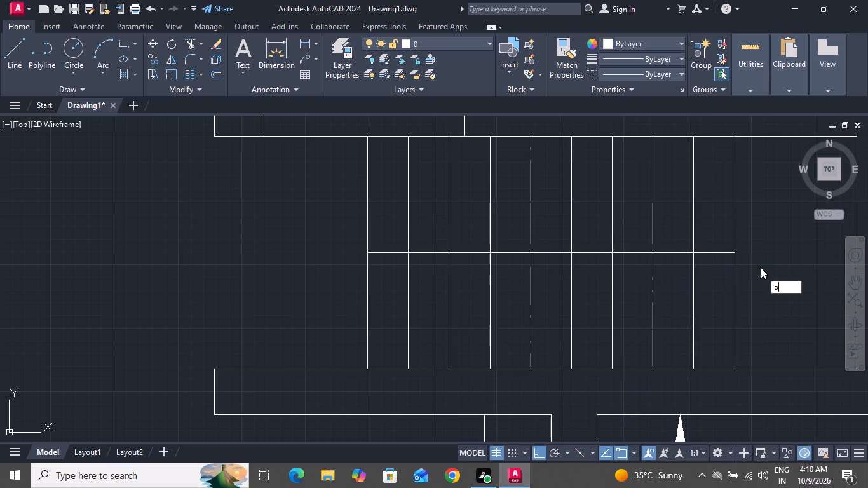
key(space)
text(1)
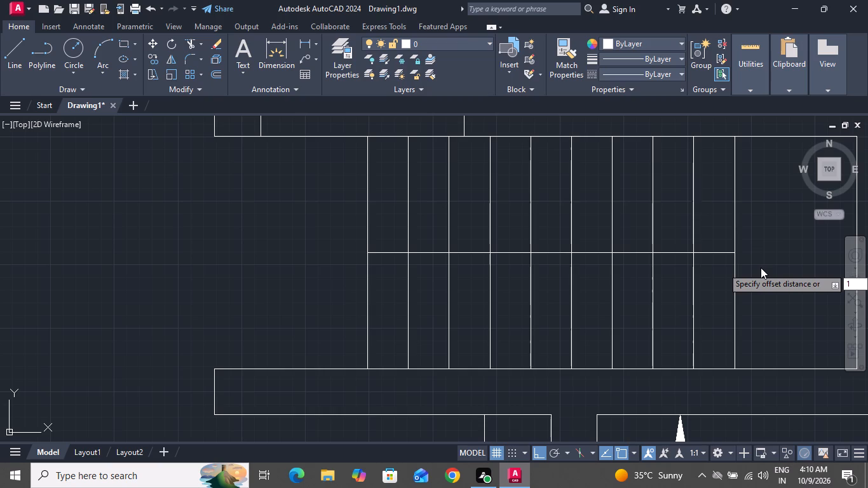
key(shift+quotedbl)
key(Return)
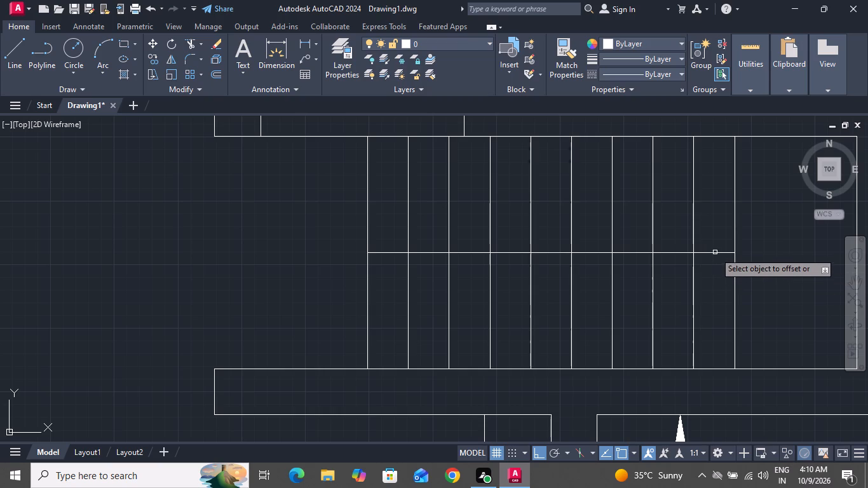
click(715, 252)
click(715, 272)
click(719, 254)
click(719, 244)
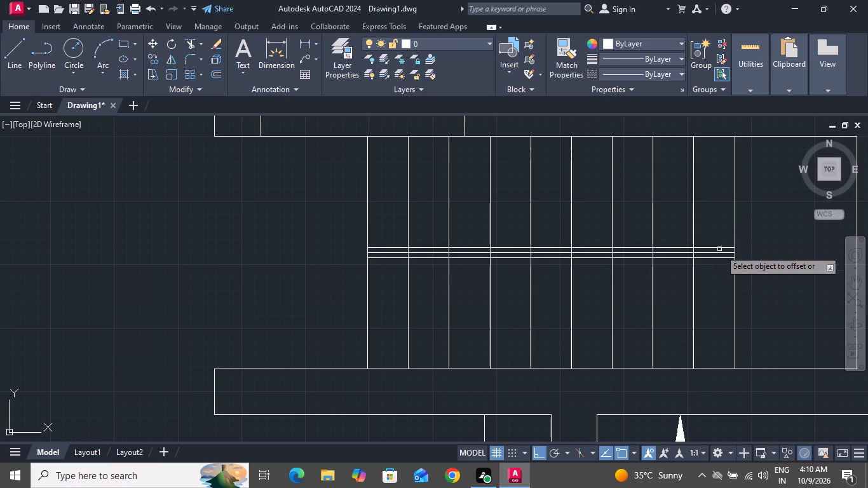
right_click(755, 258)
click(761, 278)
Delete the original centre line between the two offset lines on the stairs.
scroll(694, 251, up, 1)
scroll(694, 251, down, 1)
scroll(694, 251, up, 1)
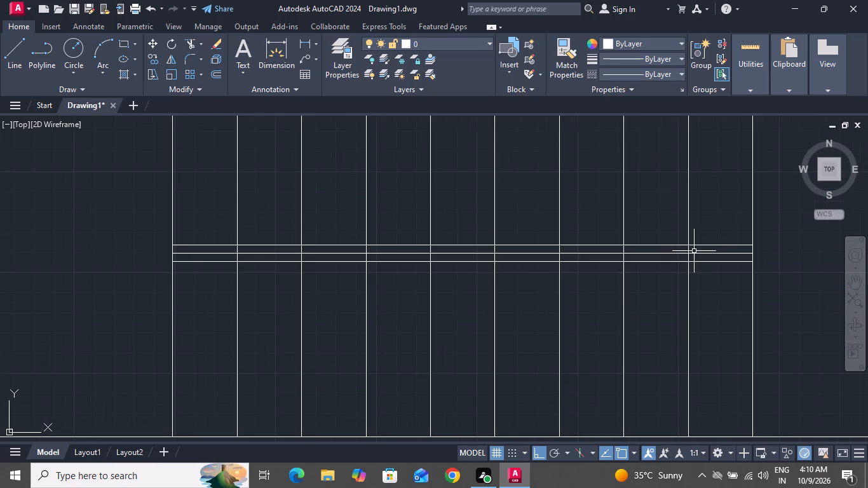
click(695, 254)
key(Delete)
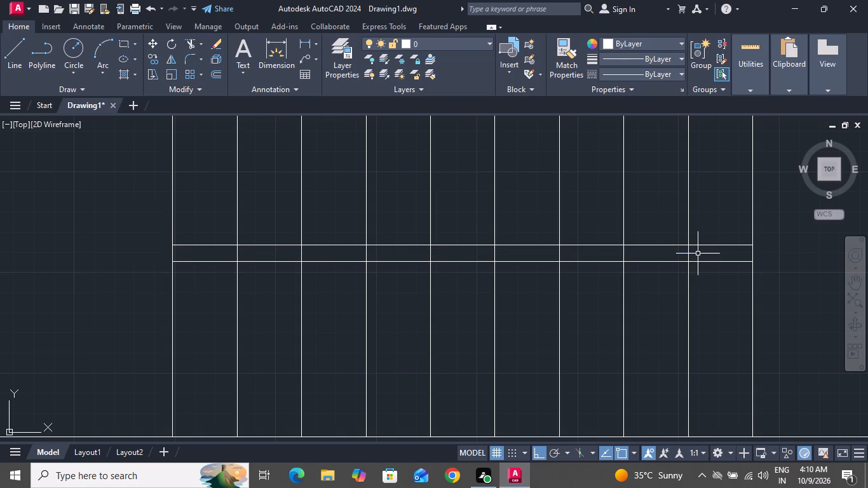
Trim the inner stair tread lines out of the gap between the two horizontal centre lines.
text(tr)
key(space)
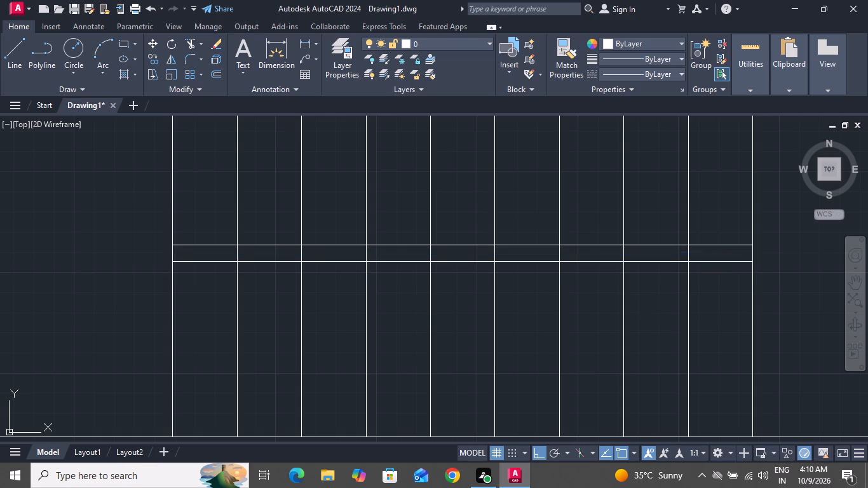
key(space)
click(700, 253)
scroll(341, 252, down, 1)
scroll(340, 253, up, 1)
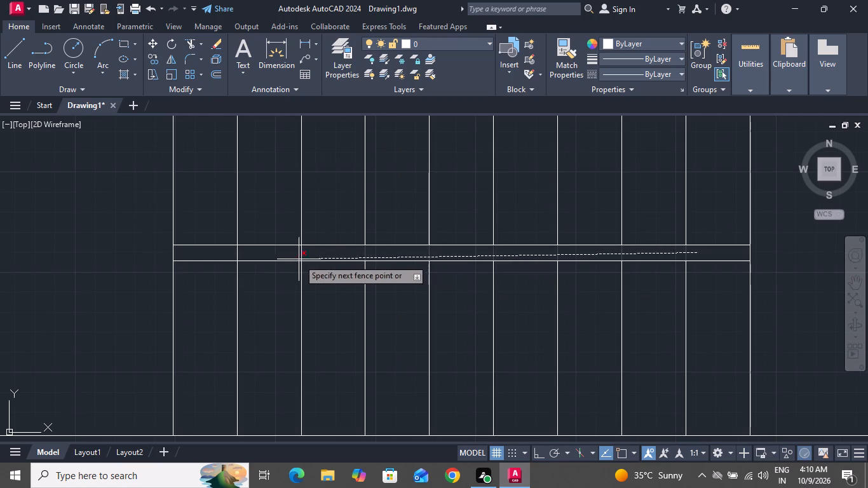
click(220, 255)
scroll(396, 274, down, 2)
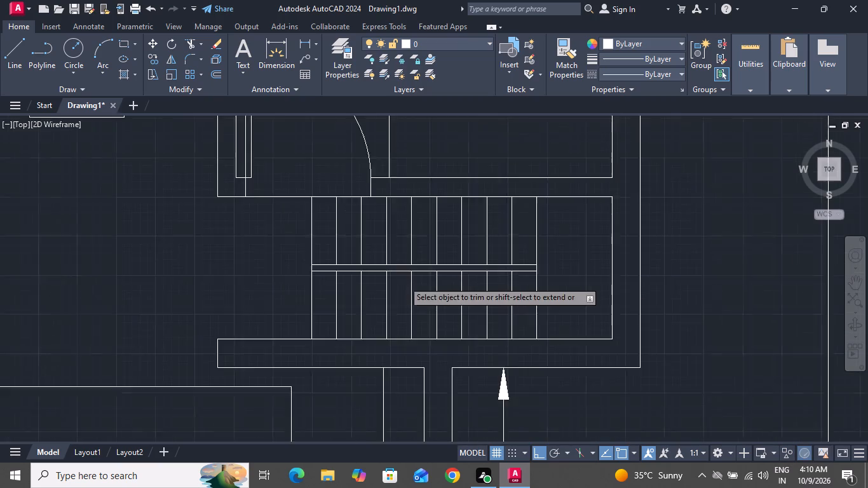
scroll(403, 281, down, 1)
right_click(576, 252)
click(597, 273)
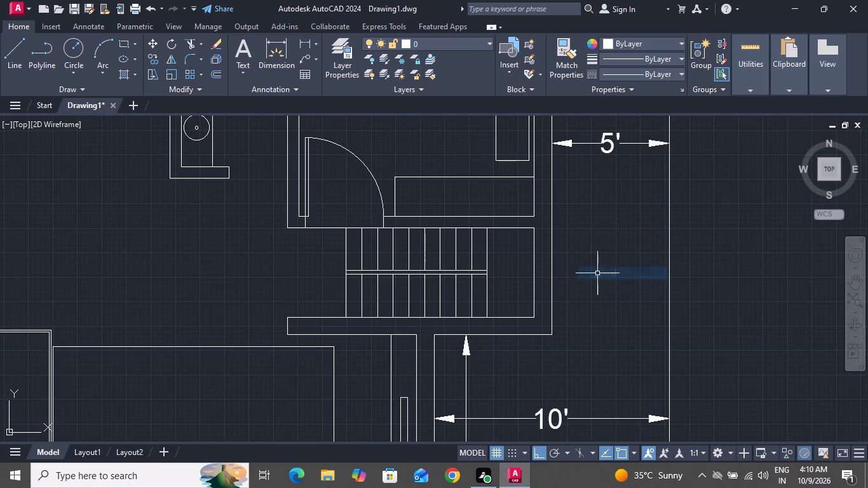
Insert the Dining Set - 36 x 72 in. block from the Home - Space Planner DesignCenter blocks beside the plan, below the 10' dimension.
scroll(603, 272, down, 1)
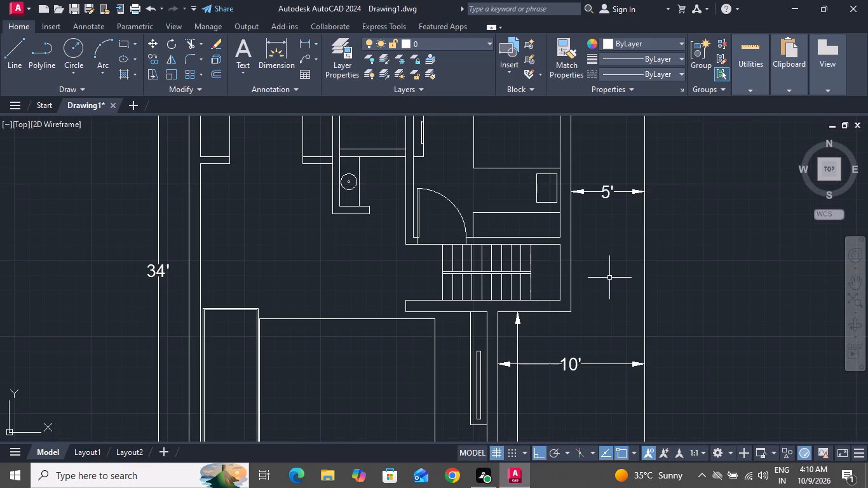
scroll(613, 274, down, 3)
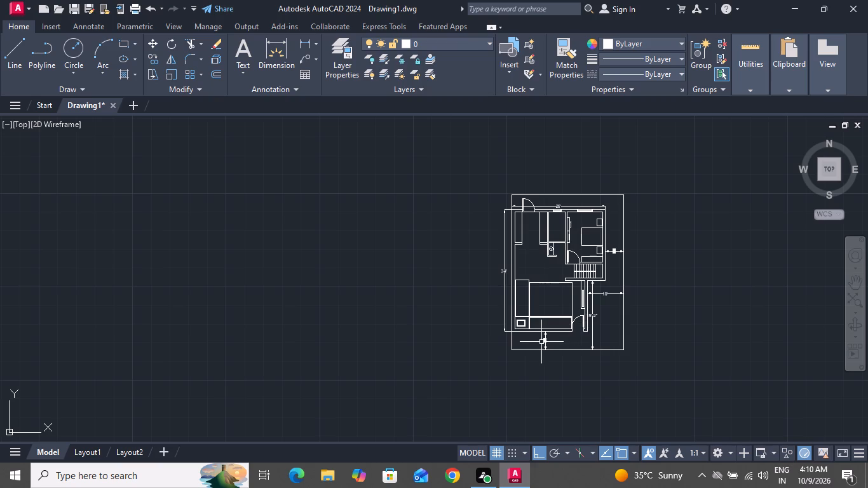
scroll(523, 342, down, 2)
scroll(580, 315, up, 1)
scroll(580, 315, down, 1)
scroll(578, 317, up, 4)
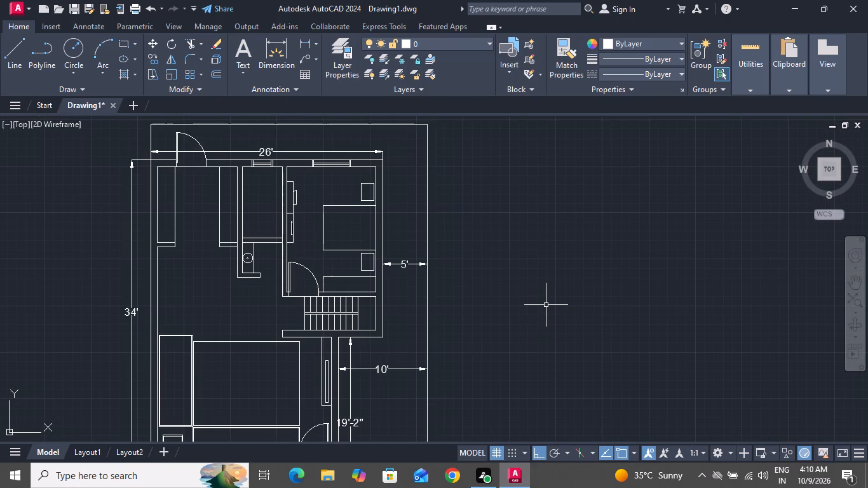
text(dc)
key(space)
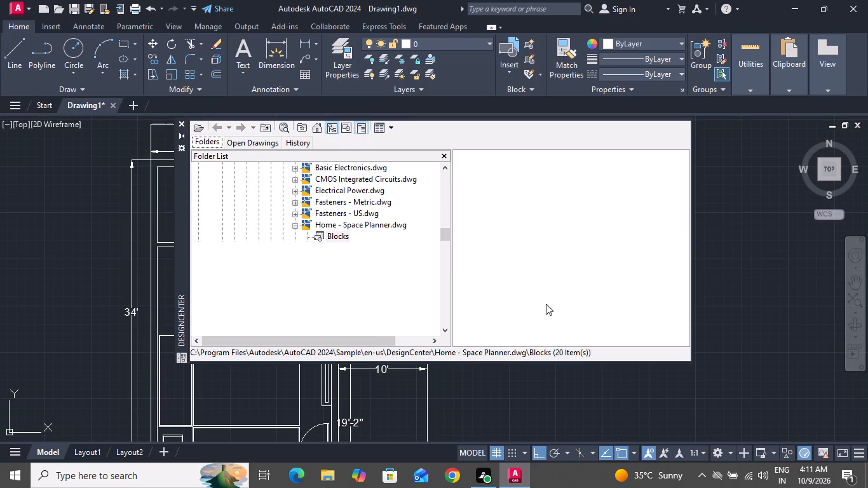
drag(567, 209, 398, 385)
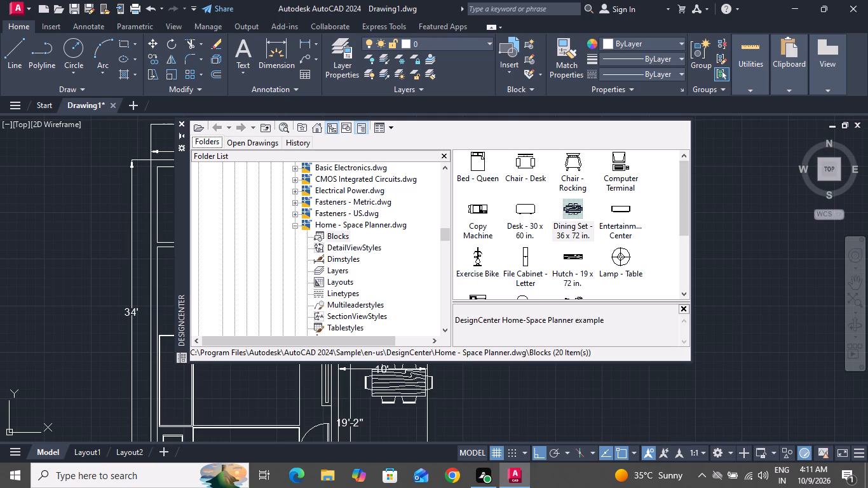
drag(398, 385, 397, 398)
click(181, 122)
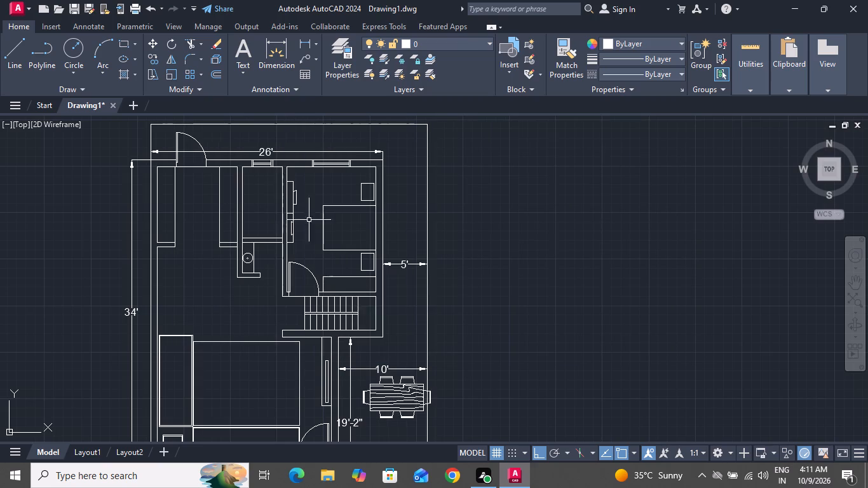
Move the dining set, with ortho off, into the open area beside the left outer wall, above the living room furniture.
click(393, 413)
click(146, 42)
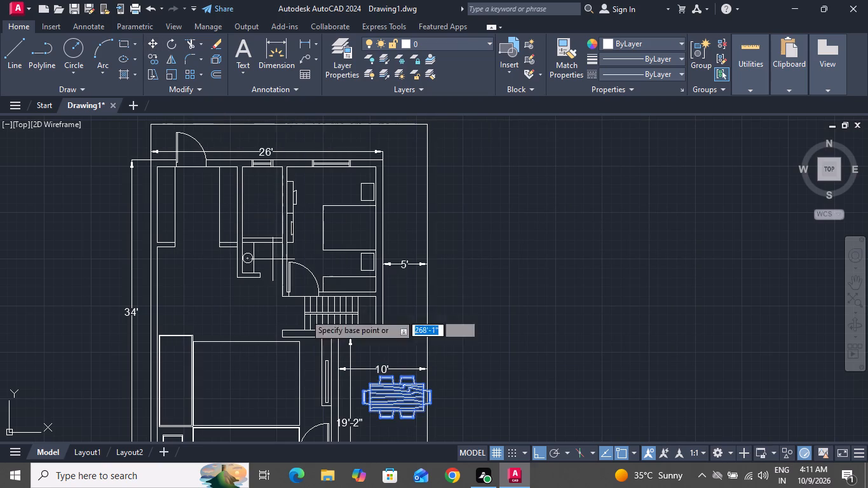
click(366, 396)
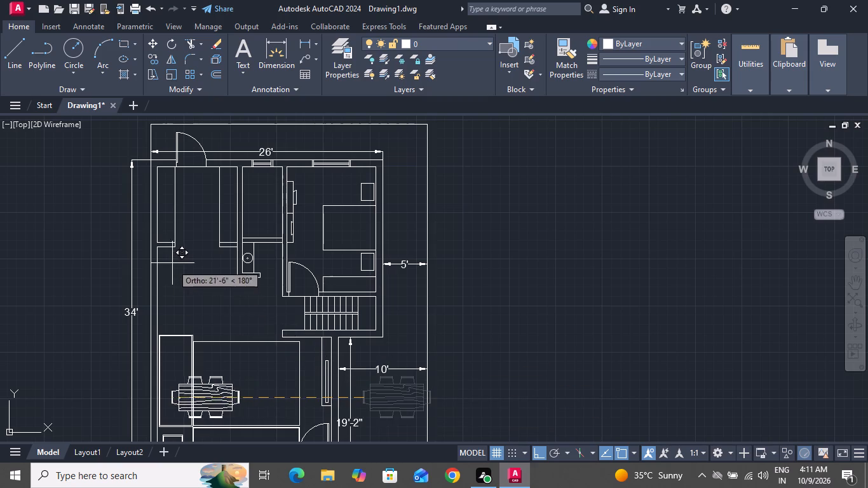
click(536, 452)
scroll(150, 294, up, 3)
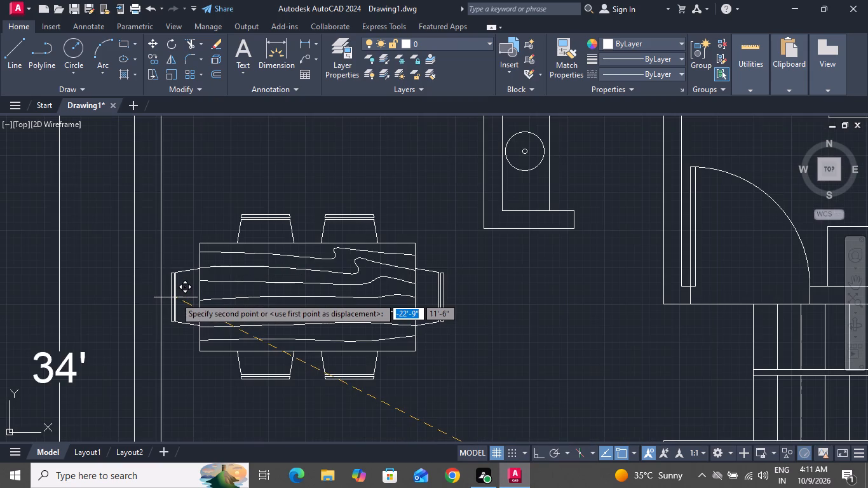
click(180, 297)
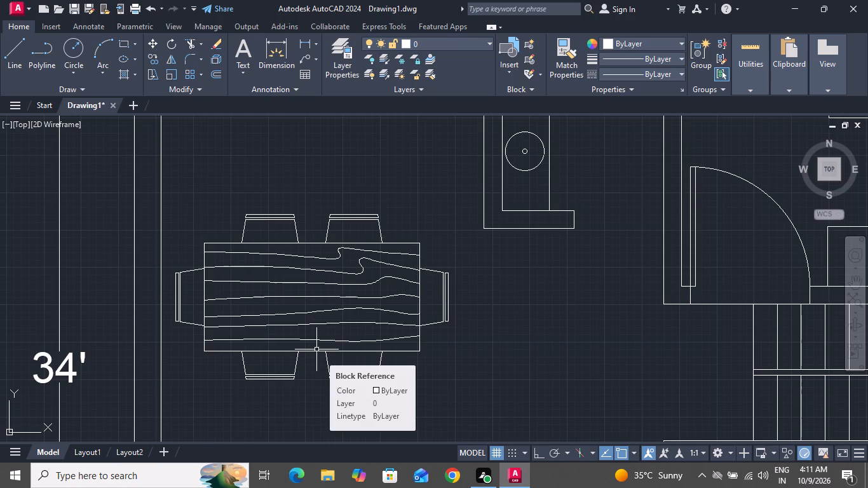
Scale the dining set down freehand about its centre to roughly two-thirds of its size.
scroll(318, 350, down, 1)
click(323, 334)
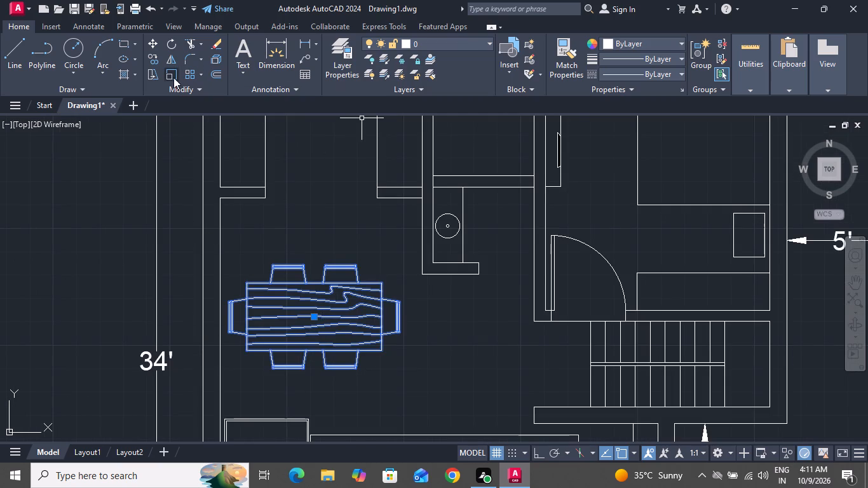
click(173, 78)
click(316, 316)
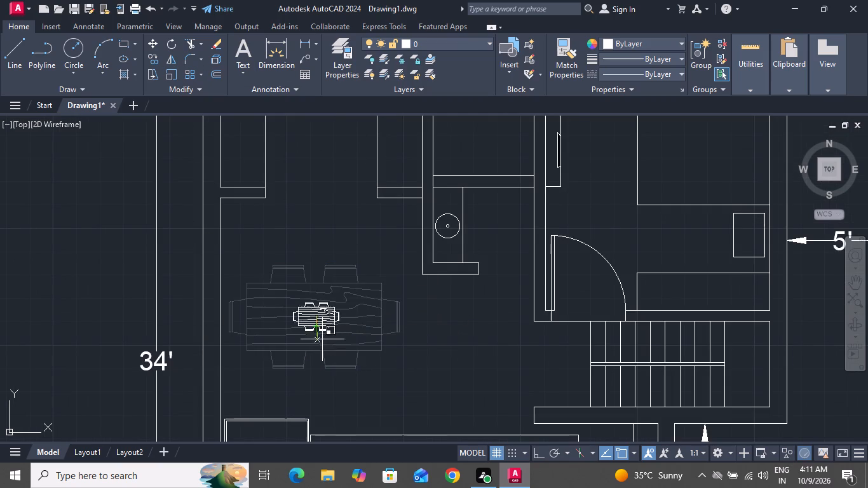
click(339, 363)
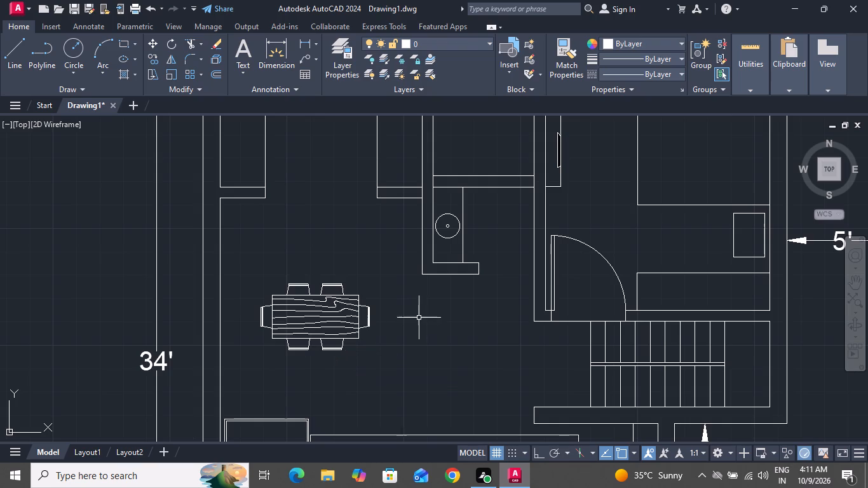
Move the reduced dining set slightly up and closer to the left outer wall.
click(312, 303)
click(331, 346)
click(325, 331)
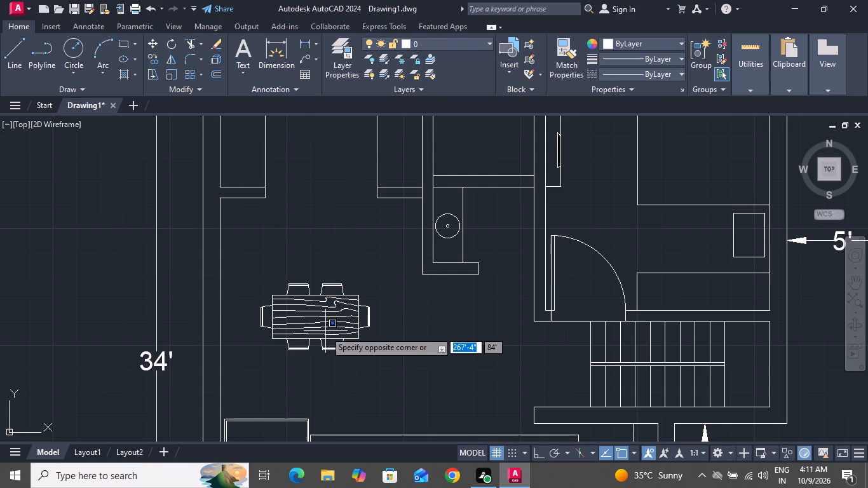
click(299, 315)
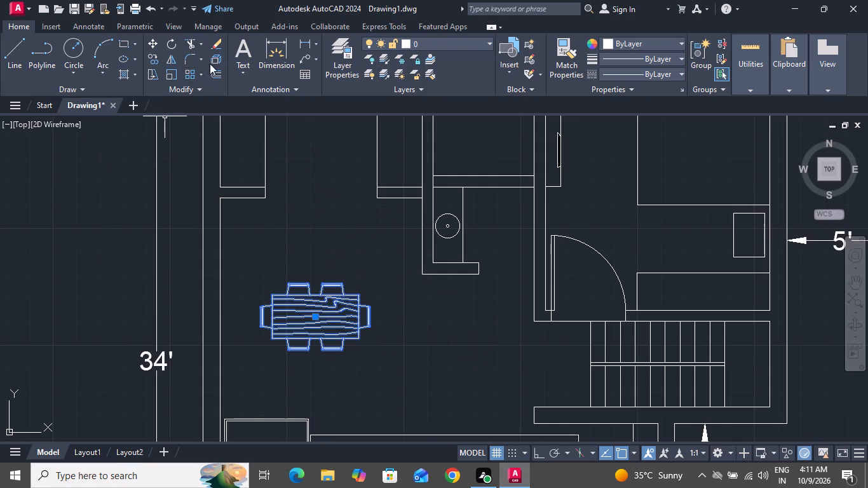
click(151, 41)
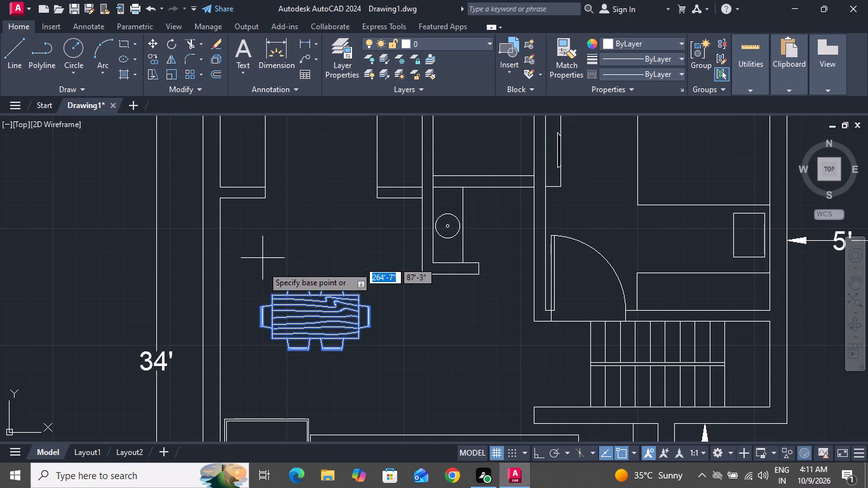
click(271, 295)
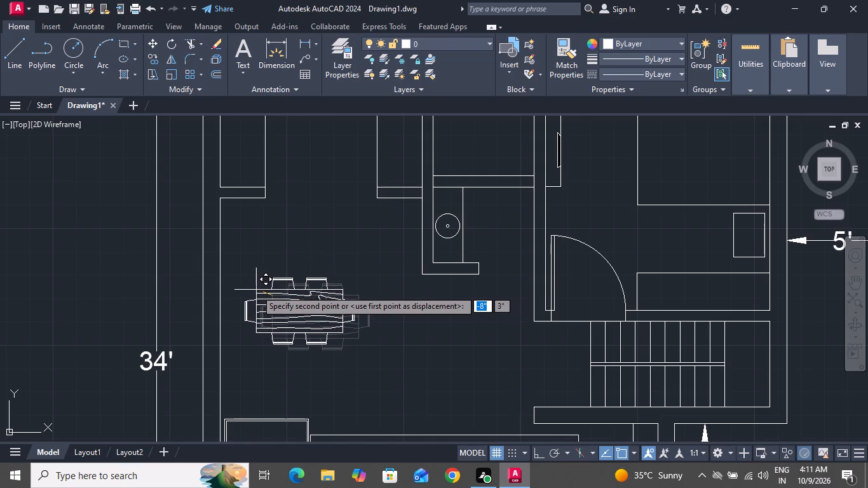
click(253, 290)
Add a linear dimension across the dining area, from the left outer wall's inner face to the bedroom's partition wall.
scroll(347, 250, down, 1)
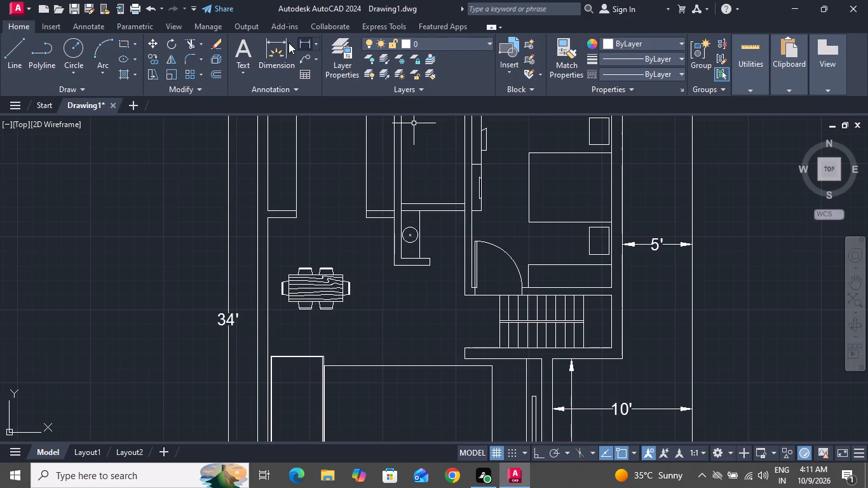
click(311, 40)
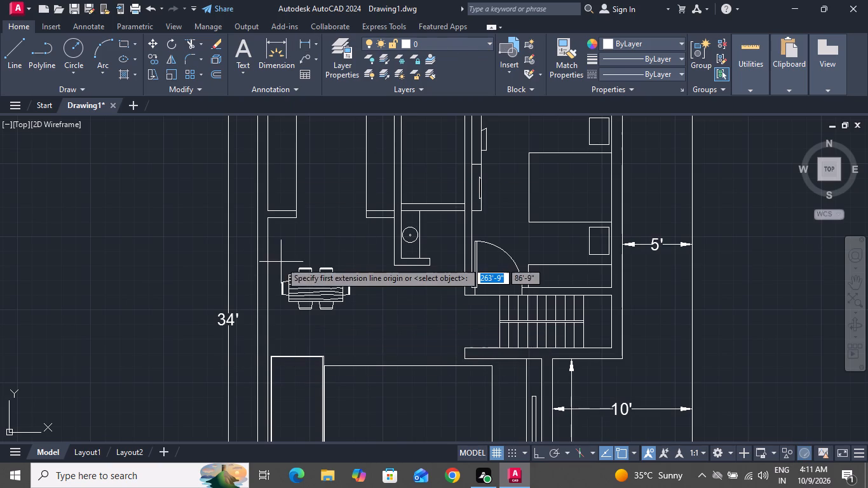
click(267, 258)
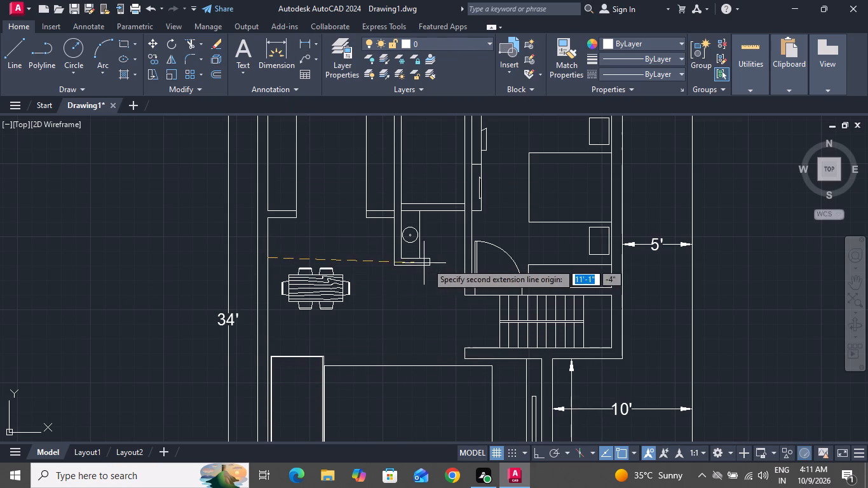
click(466, 256)
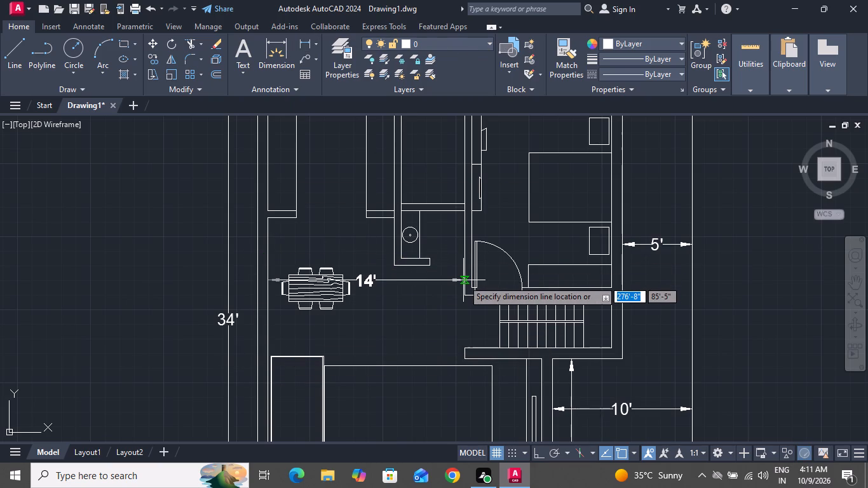
click(463, 282)
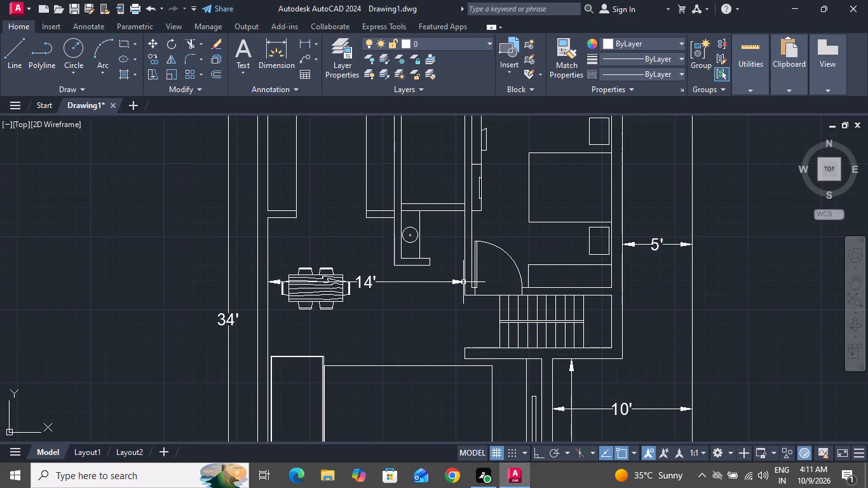
Add the multiline text "up" beside the foot of the staircase's lower flight.
scroll(381, 308, up, 4)
scroll(381, 308, down, 1)
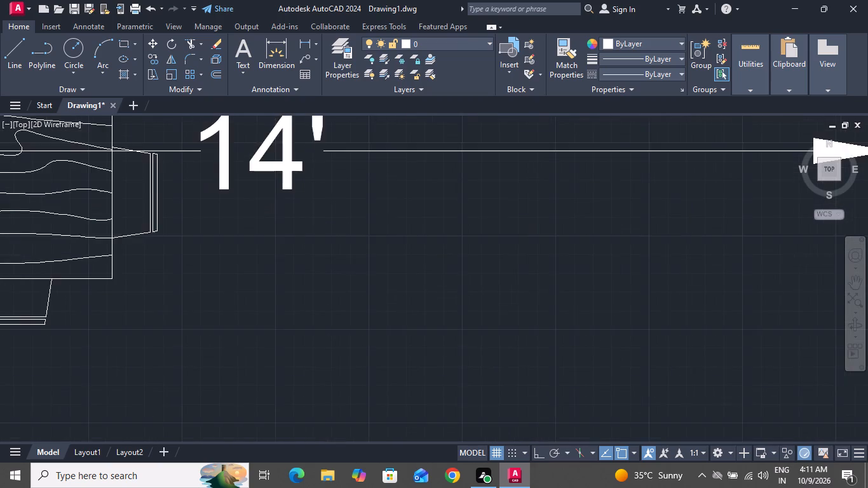
scroll(387, 330, down, 2)
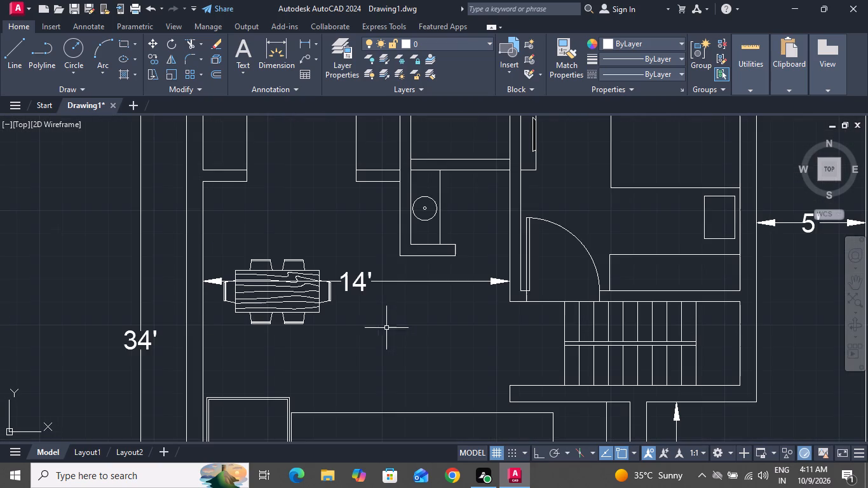
click(241, 55)
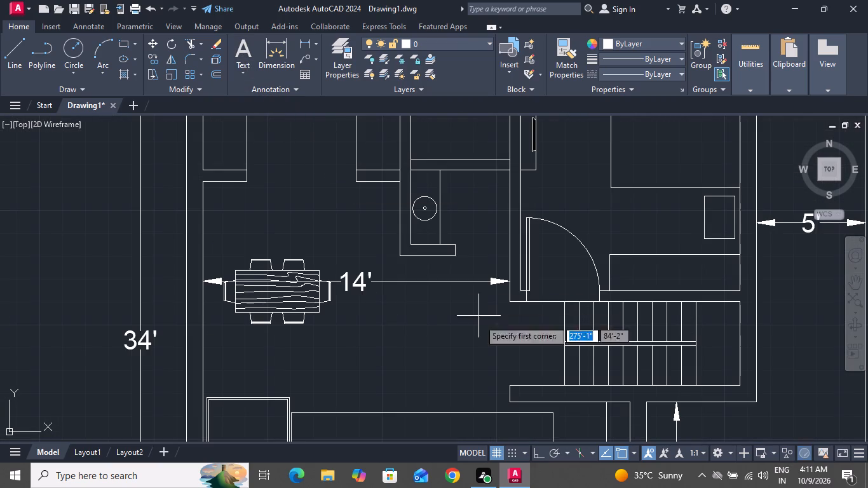
click(514, 364)
click(546, 369)
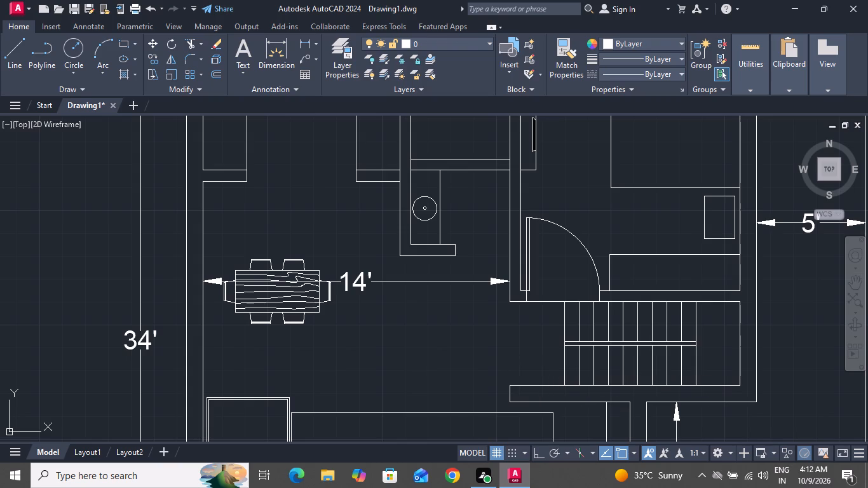
text(up)
key(space)
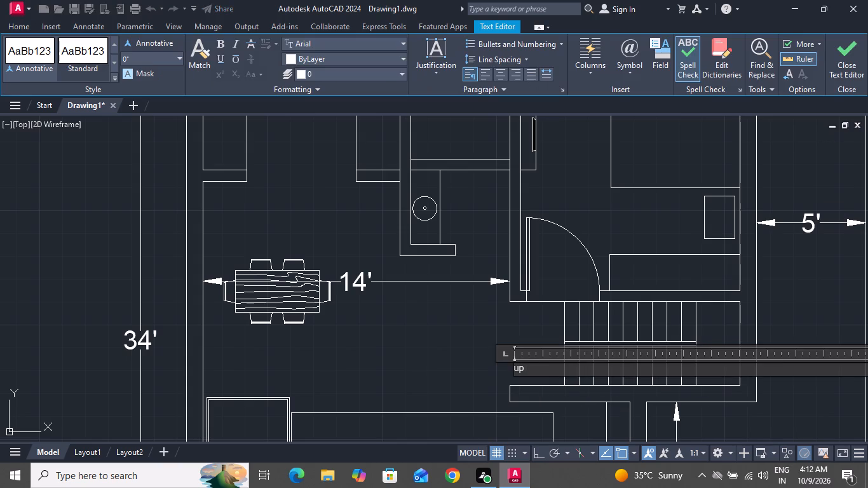
click(461, 345)
Set the "up" label's text height to 9".
scroll(532, 369, up, 2)
scroll(473, 352, up, 1)
scroll(473, 352, down, 1)
click(506, 342)
click(455, 368)
right_click(455, 365)
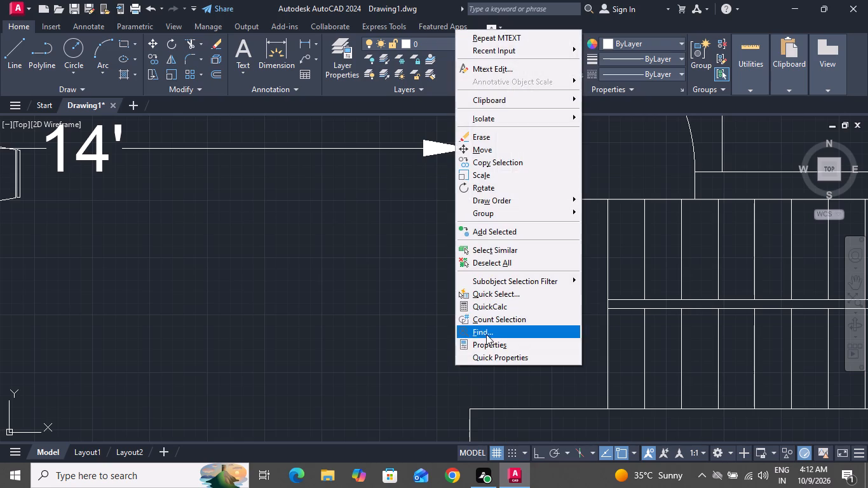
click(486, 344)
scroll(108, 190, up, 1)
scroll(108, 191, down, 1)
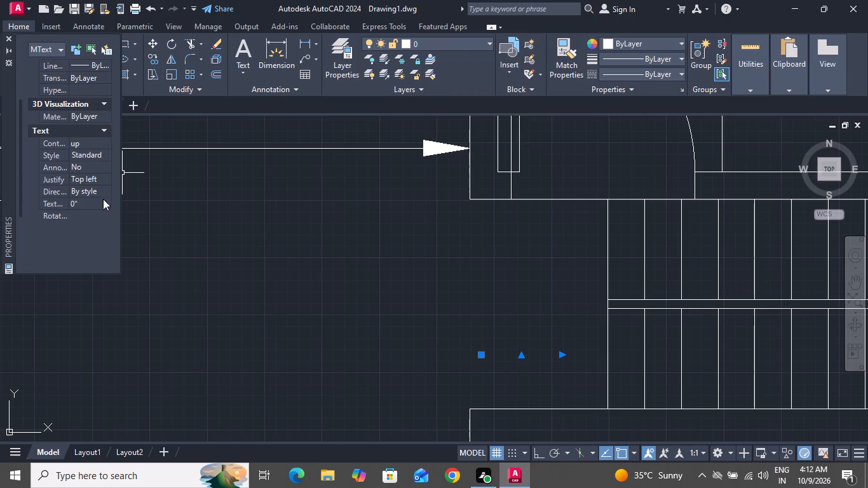
click(99, 203)
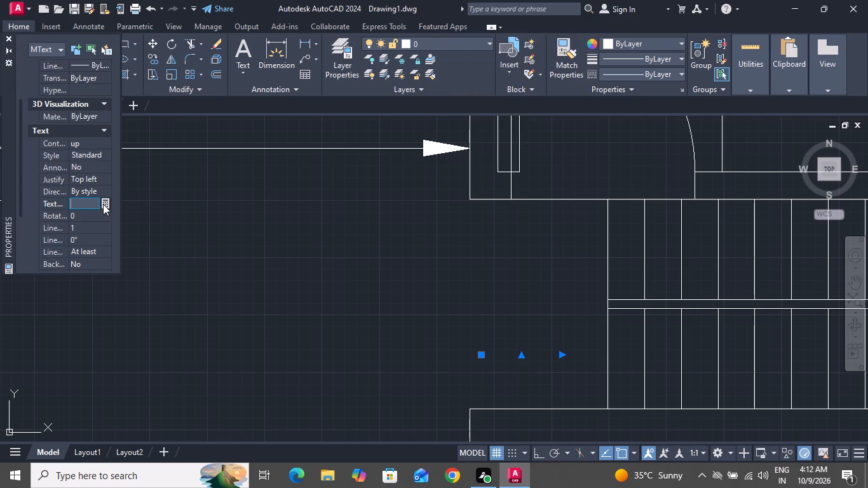
key(BackSpace)
key(9)
key(shift+quotedbl)
click(8, 43)
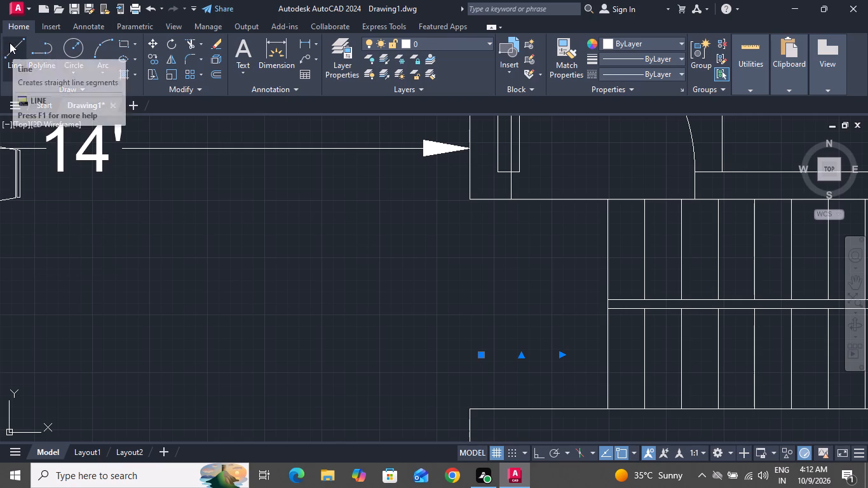
Move the "up" label slightly up and to the left, clear of the wall below it.
scroll(194, 247, down, 3)
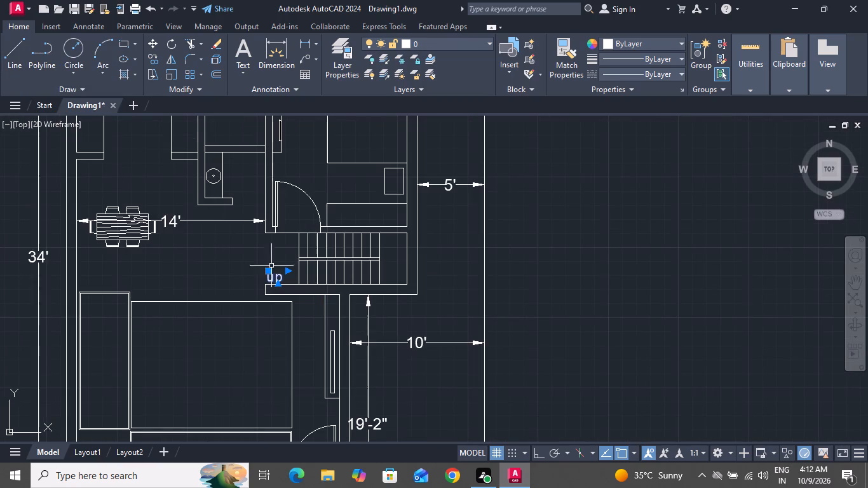
scroll(271, 275, up, 2)
click(156, 42)
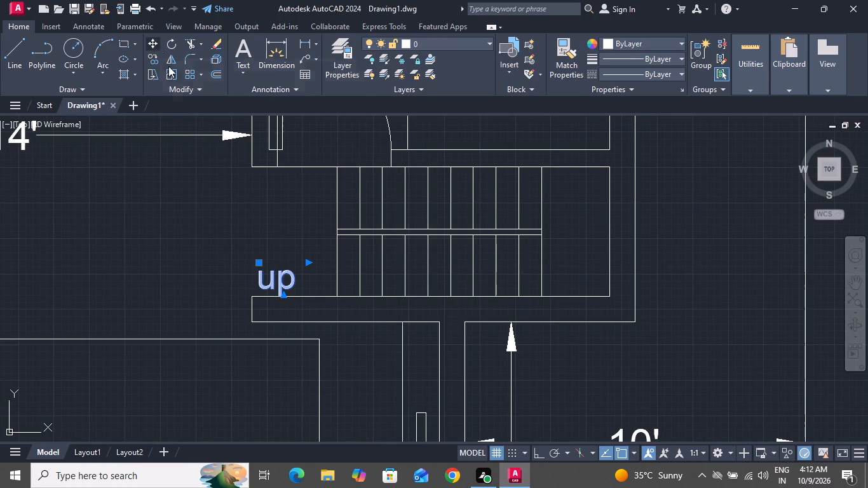
click(271, 278)
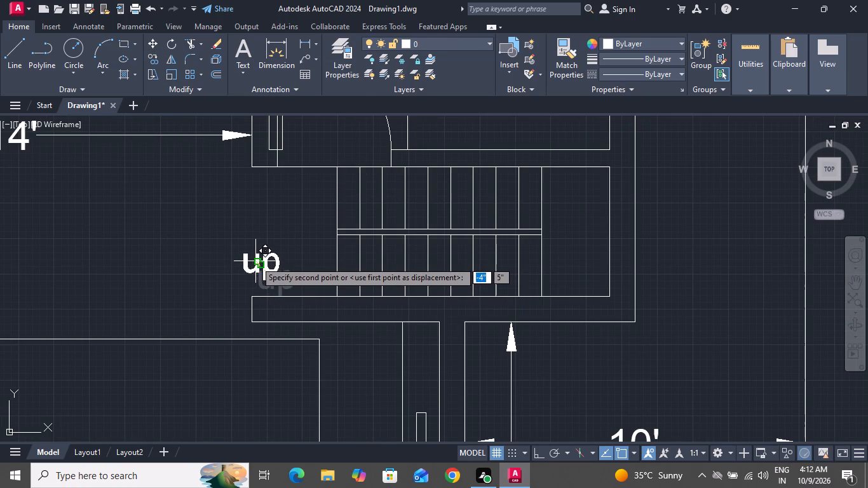
click(255, 261)
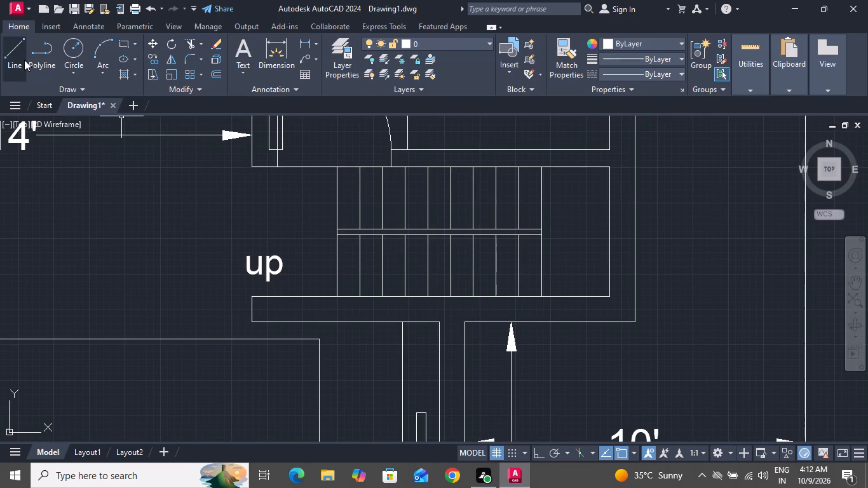
Draw a horizontal line about 1'-5" long, with ortho on, from beside the "up" label into the lower flight's first tread.
click(24, 59)
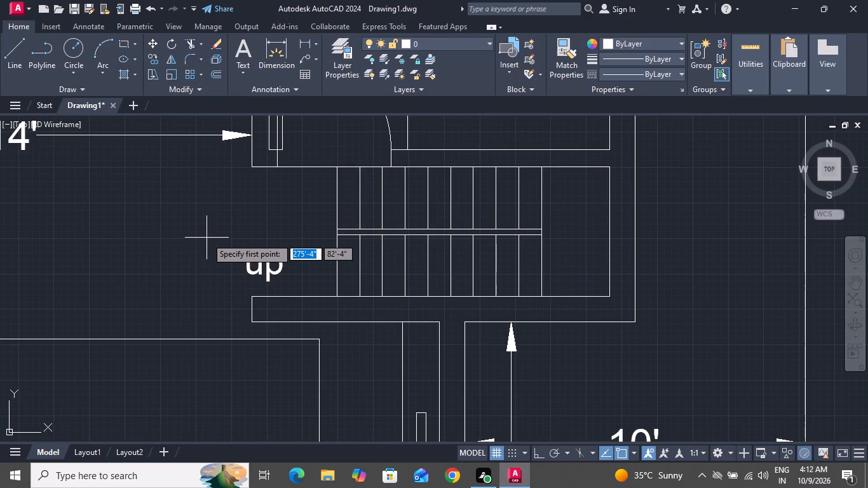
scroll(235, 261, up, 1)
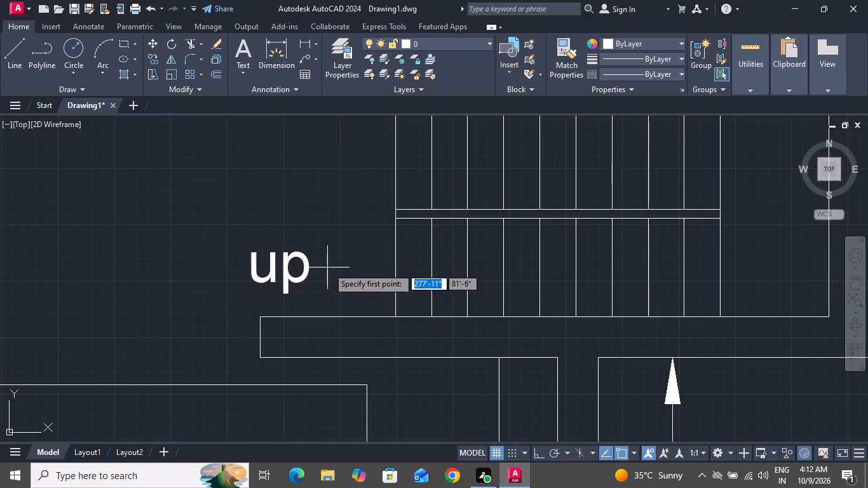
click(332, 270)
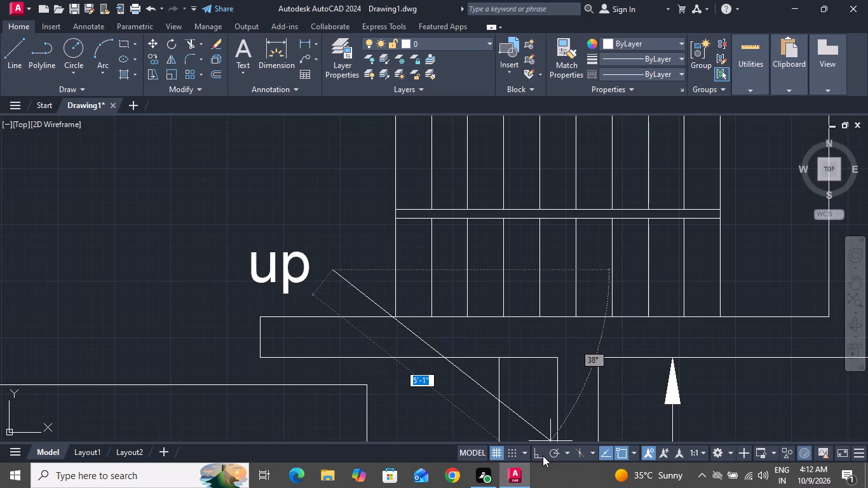
click(542, 455)
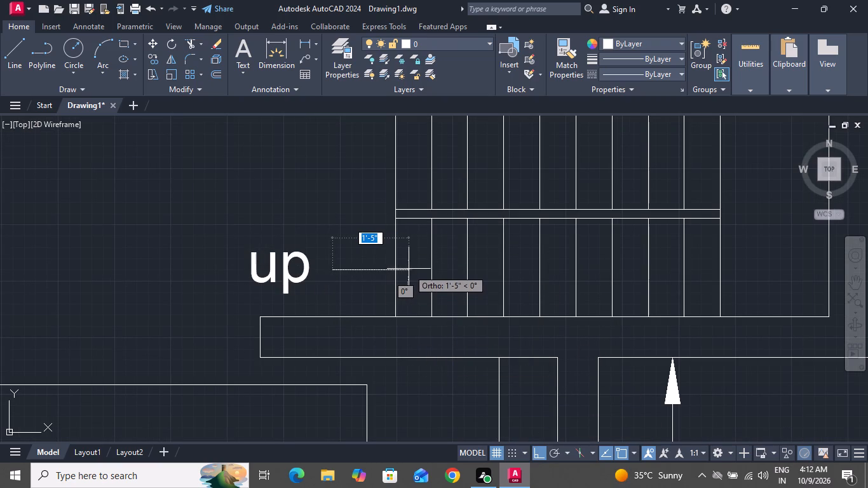
click(409, 271)
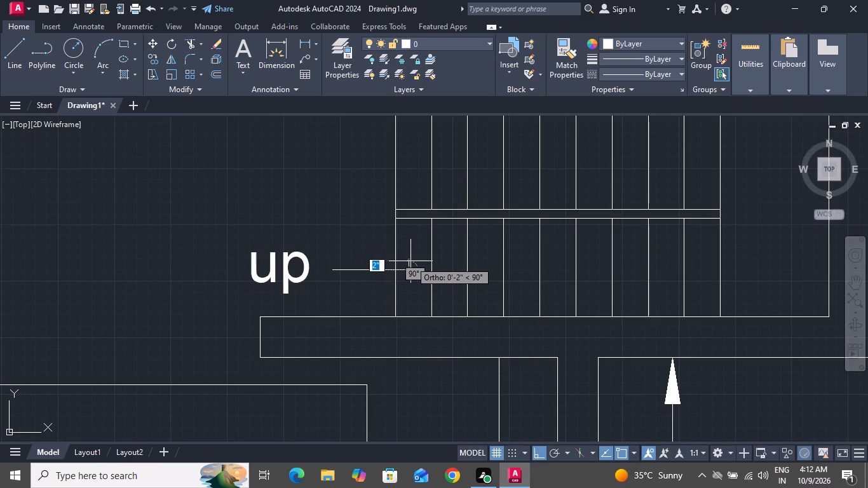
Draw a closed triangular arrowhead with a base about 3" wide at the line's stair end, turning ortho off for the slanted sides.
scroll(408, 262, up, 1)
scroll(408, 262, down, 1)
scroll(408, 262, up, 2)
click(407, 261)
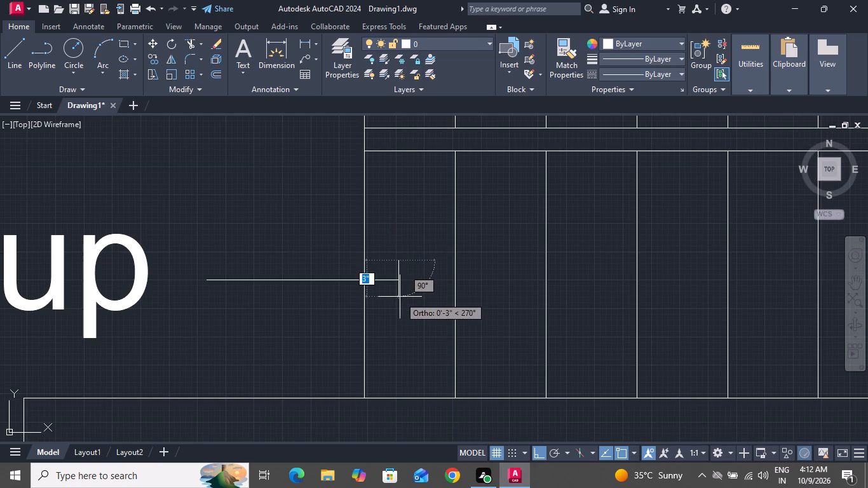
click(400, 297)
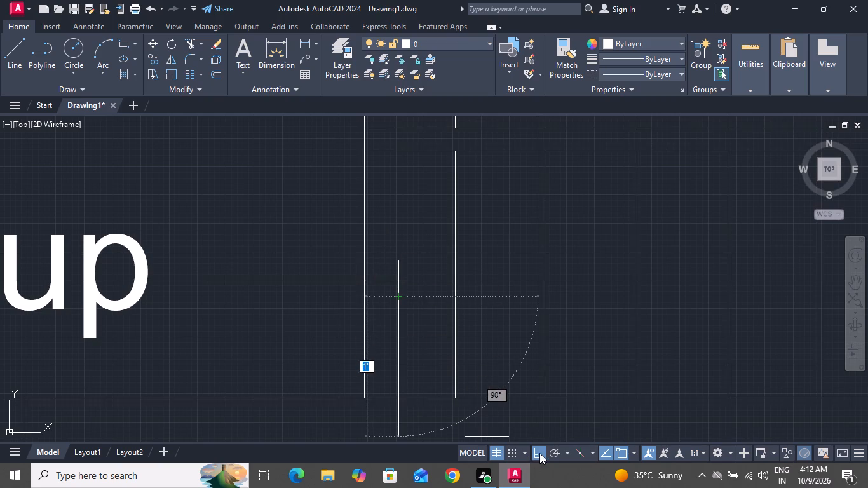
click(539, 453)
scroll(439, 309, up, 1)
scroll(439, 306, down, 1)
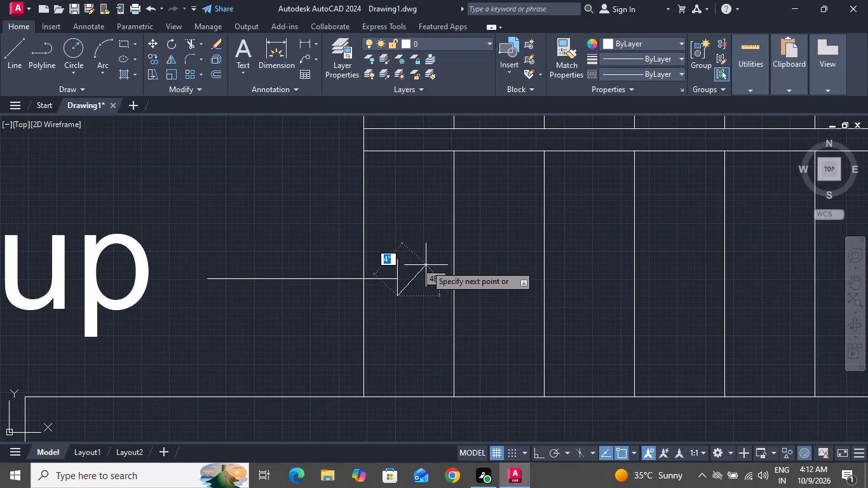
click(427, 276)
click(398, 264)
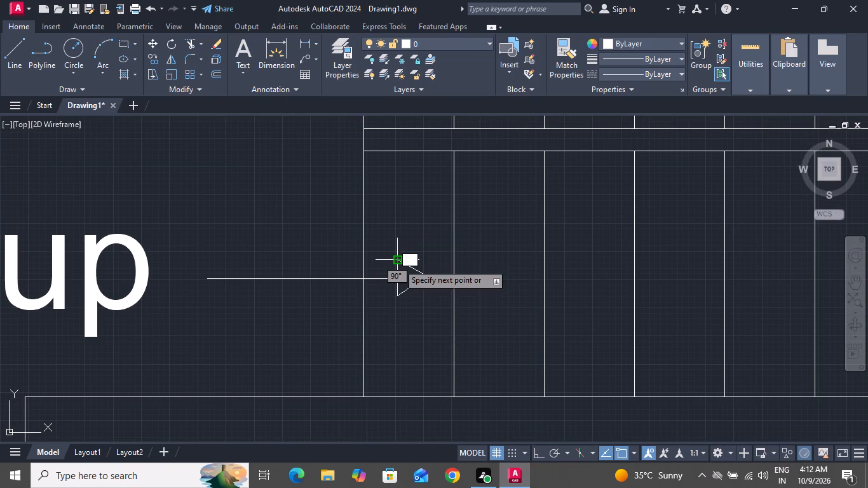
right_click(398, 264)
click(420, 280)
Draw a horizontal line closing the outer edge of the lower entrance door opening, between its two wall corners.
scroll(420, 277, up, 1)
scroll(420, 277, down, 3)
scroll(433, 282, up, 1)
scroll(444, 283, down, 3)
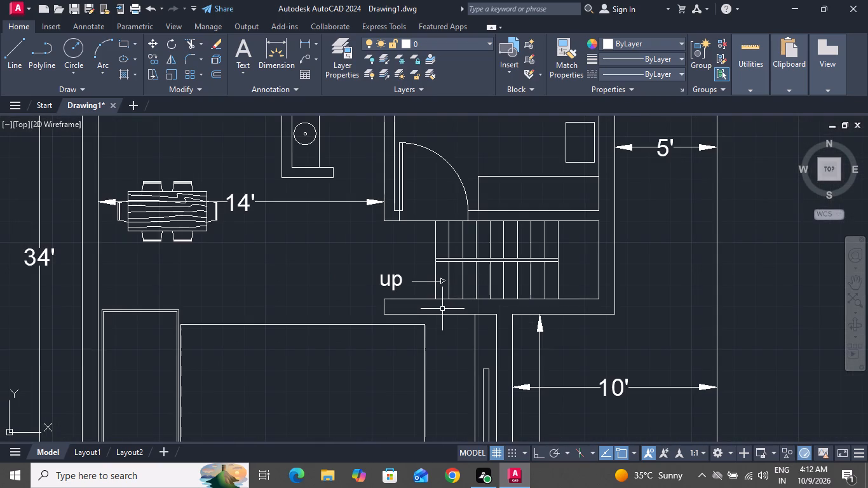
scroll(442, 306, down, 2)
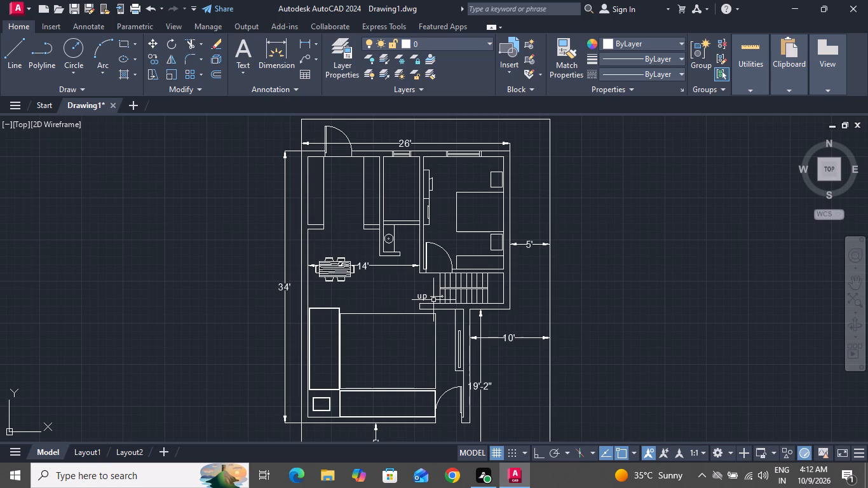
scroll(445, 288, down, 1)
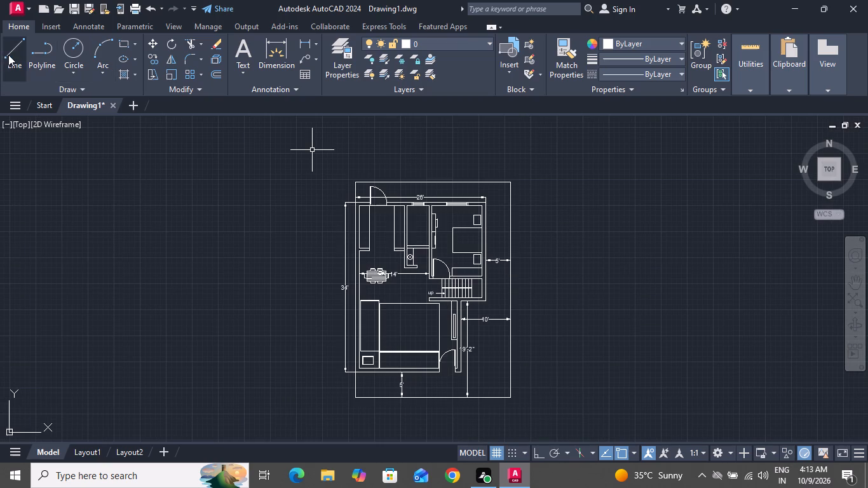
click(8, 55)
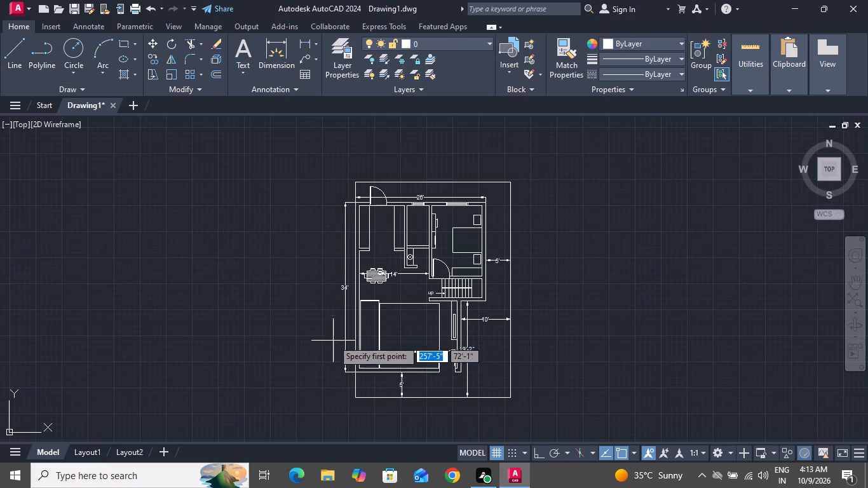
scroll(438, 414, up, 1)
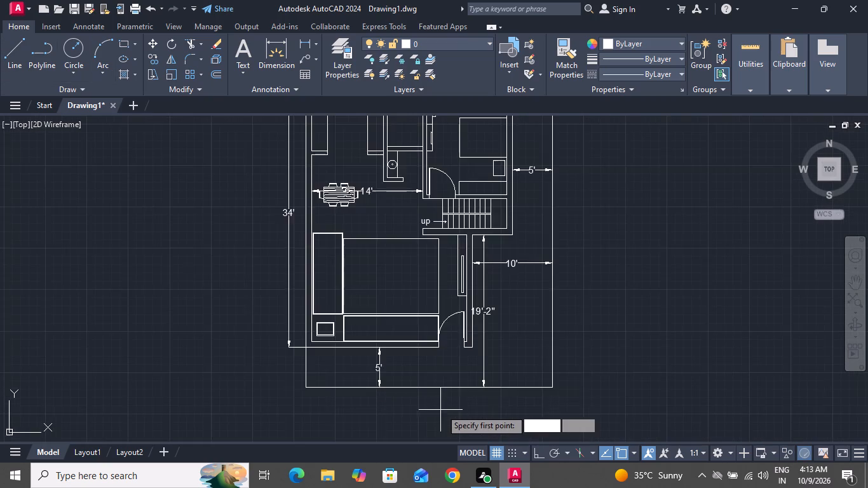
scroll(447, 375, up, 3)
click(410, 269)
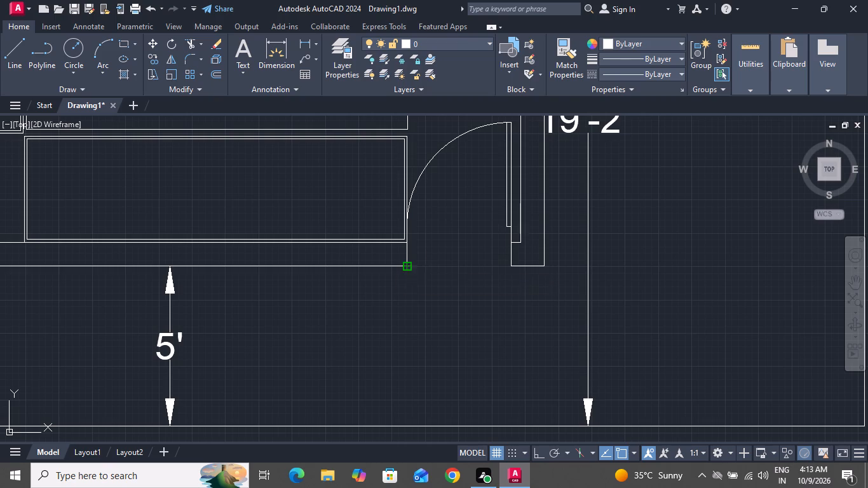
click(510, 266)
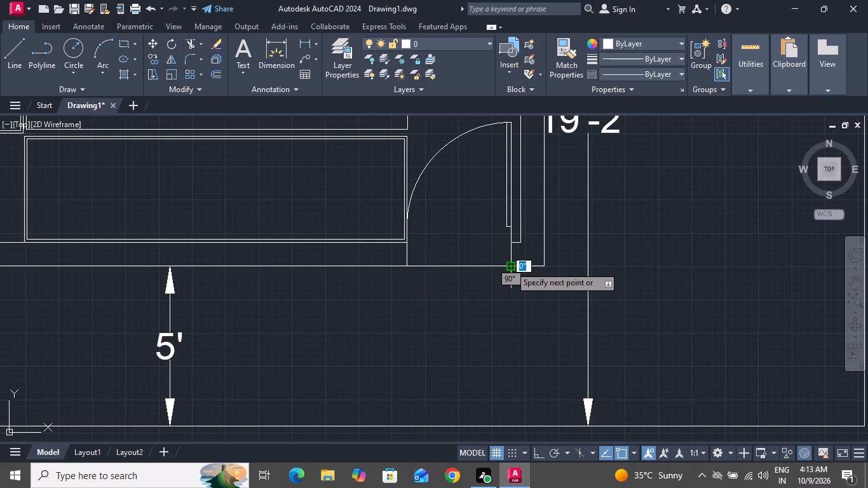
right_click(510, 266)
click(519, 288)
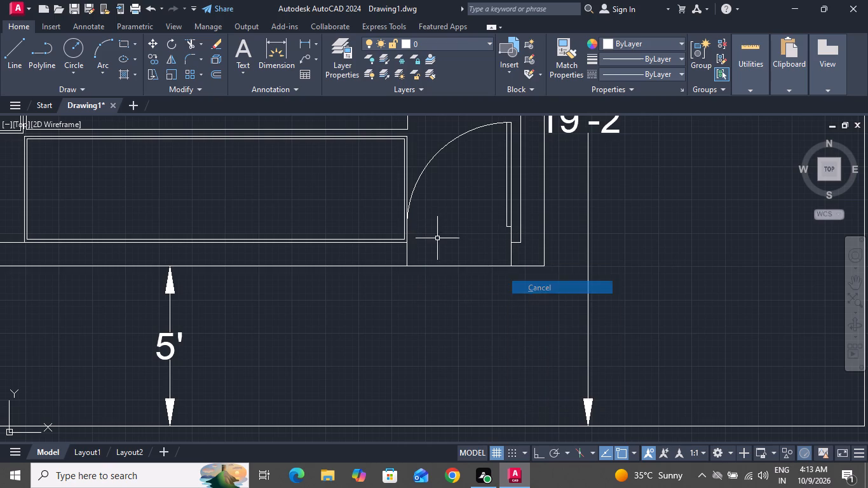
Turn ortho mode on, abandoning the line started on the lower wall beside the entrance opening.
click(19, 50)
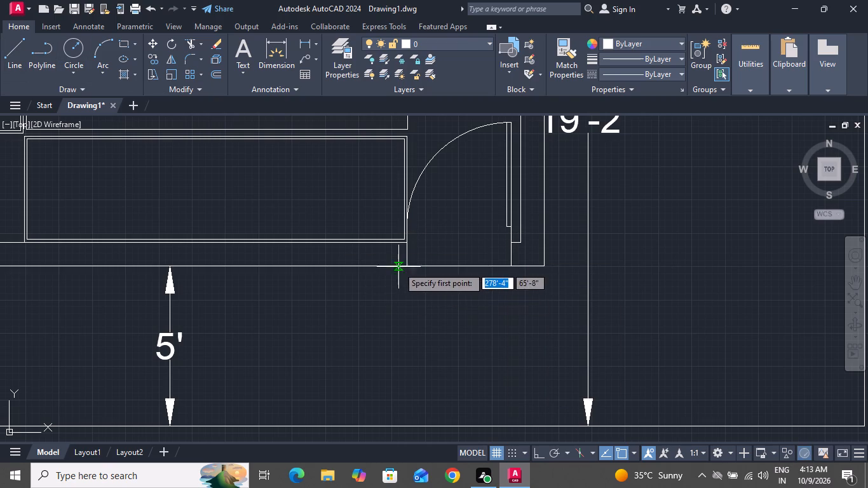
click(398, 266)
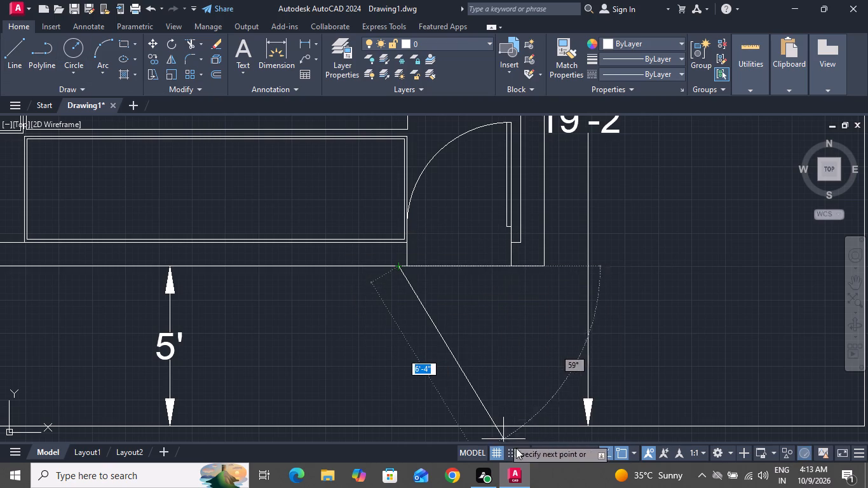
click(537, 452)
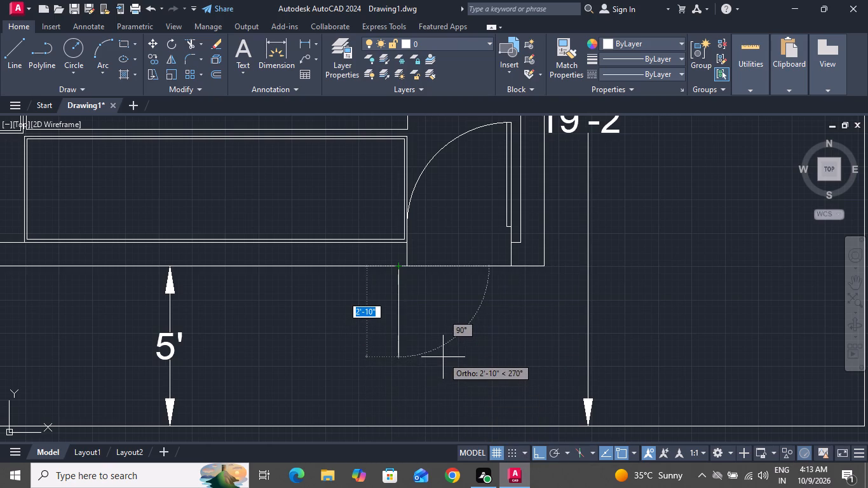
right_click(443, 357)
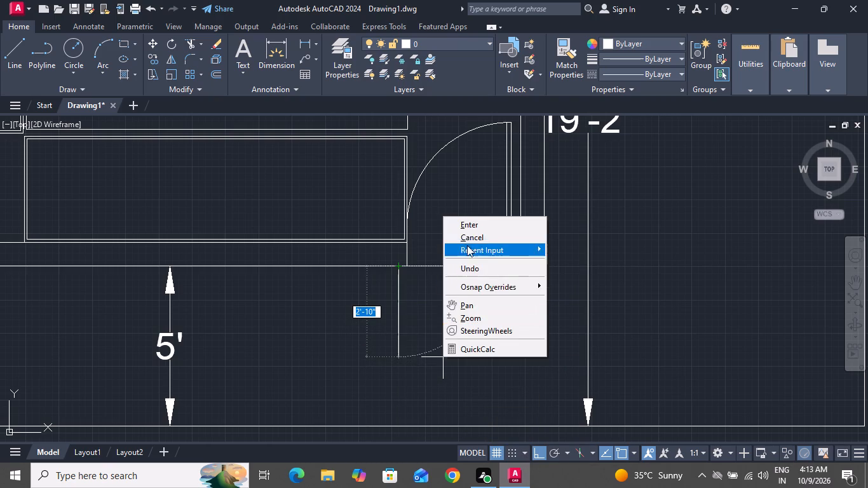
click(470, 234)
Offset the entrance threshold line outward by 8" three times in succession to form the entrance step lines.
key(o)
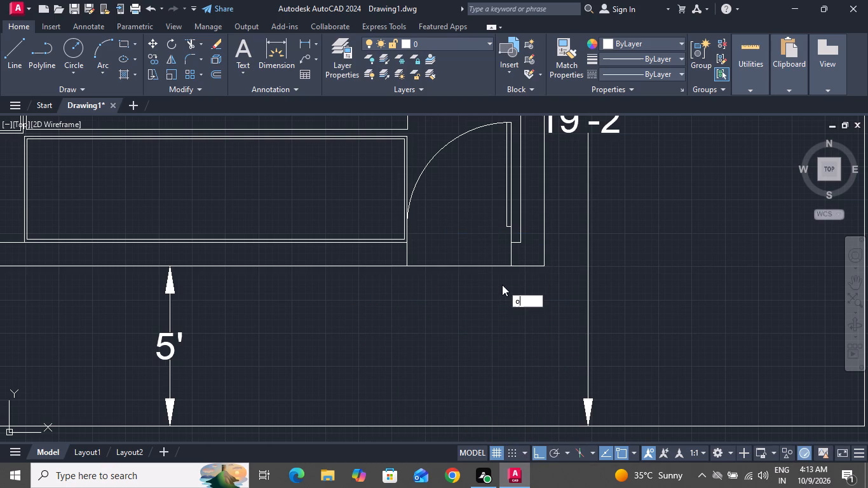
key(space)
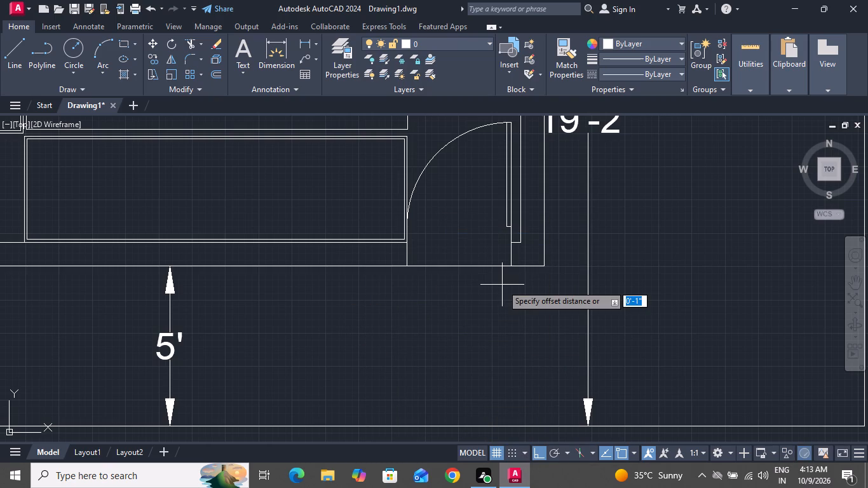
key(9)
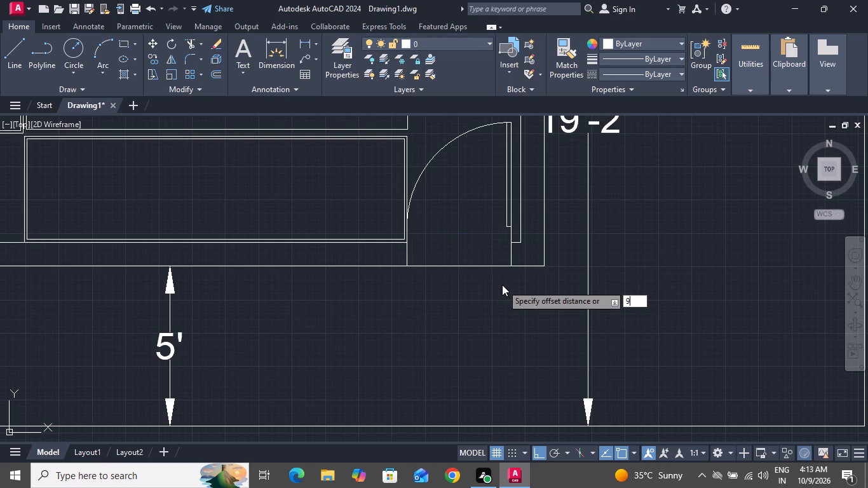
key(shift+quotedbl)
key(BackSpace)
key(BackSpace)
key(7)
key(BackSpace)
key(8)
key(shift+quotedbl)
key(Return)
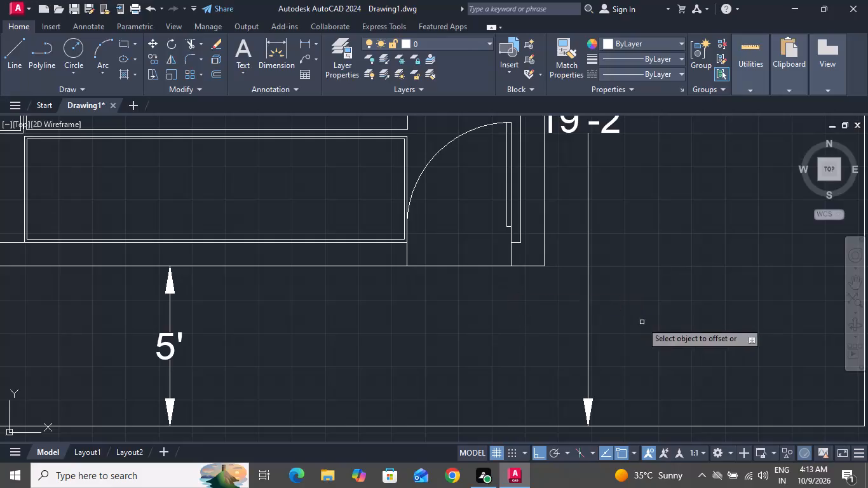
click(482, 266)
click(483, 322)
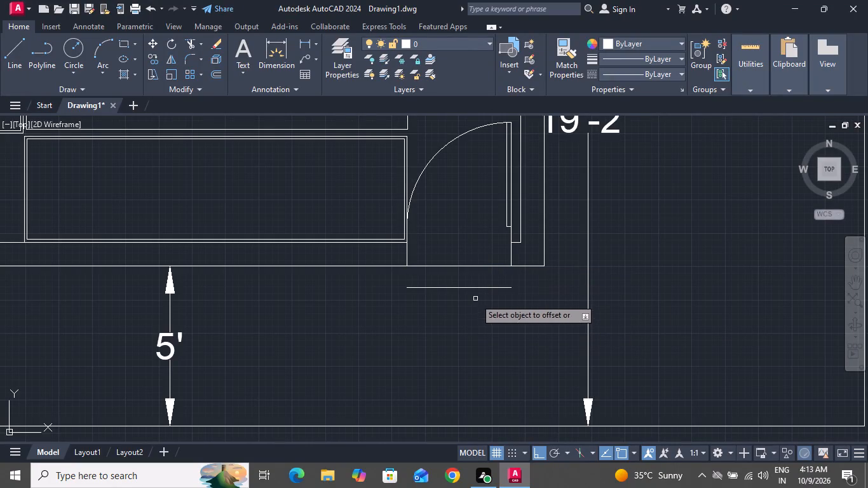
click(475, 288)
click(478, 337)
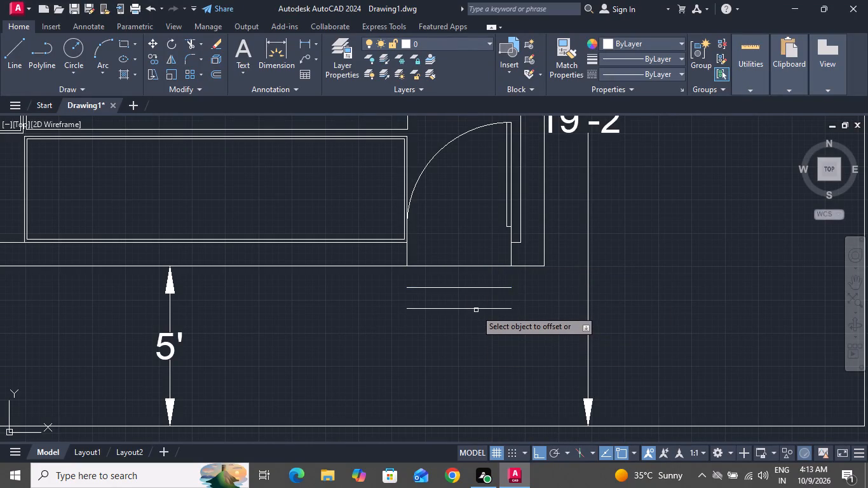
click(476, 310)
click(473, 333)
right_click(465, 349)
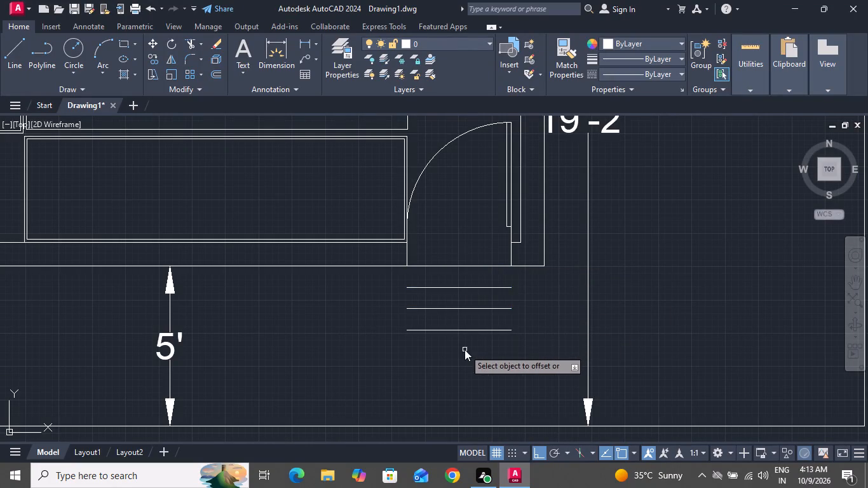
click(489, 237)
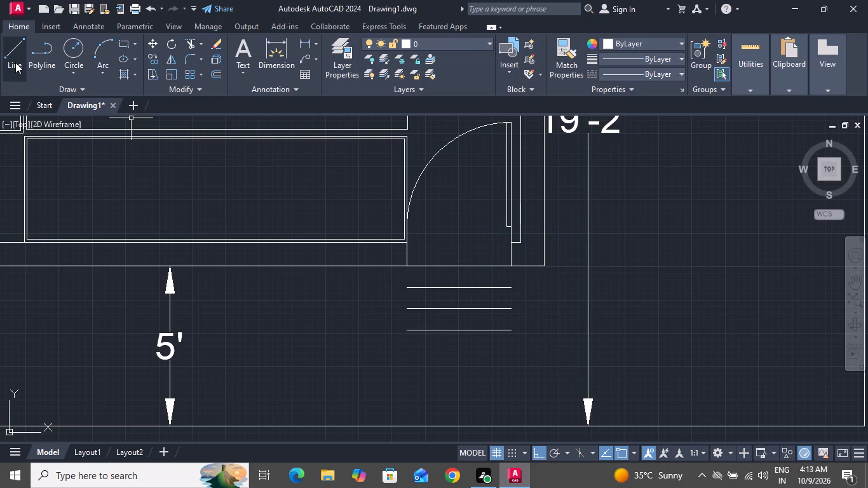
Draw a three-sided outline about 4' wide and 2' deep around the entrance step lines, starting and ending on the outer wall.
click(15, 59)
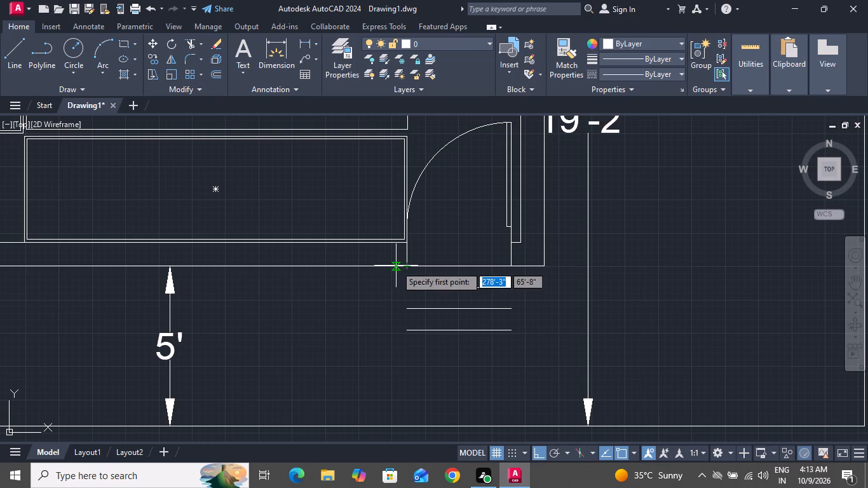
click(396, 266)
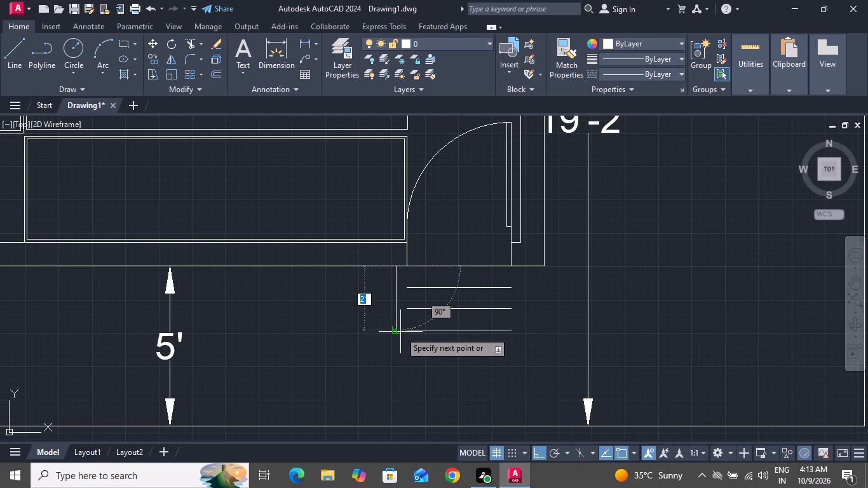
scroll(399, 330, up, 2)
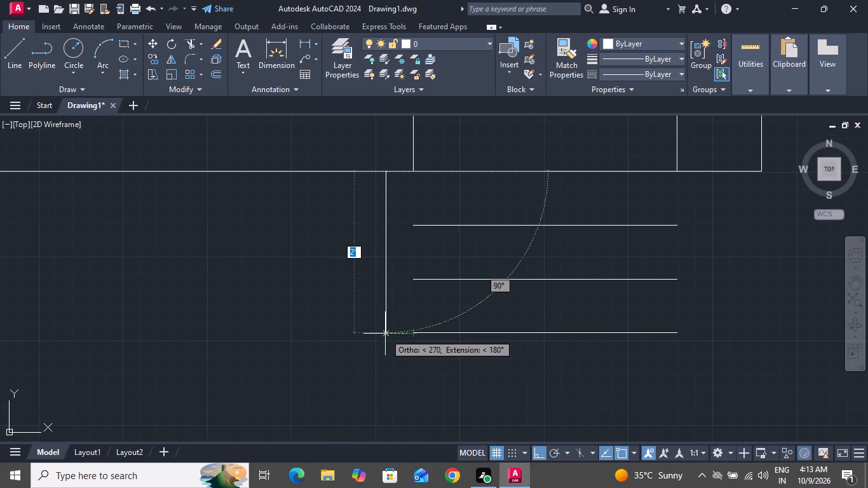
click(385, 334)
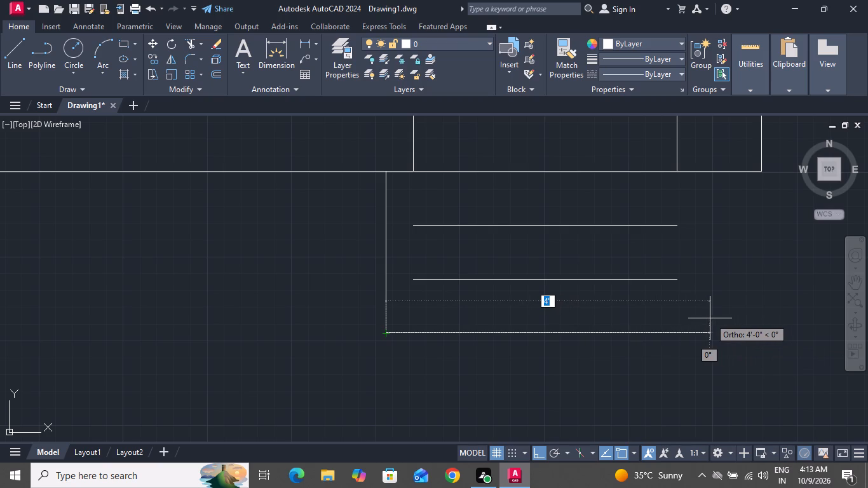
click(710, 318)
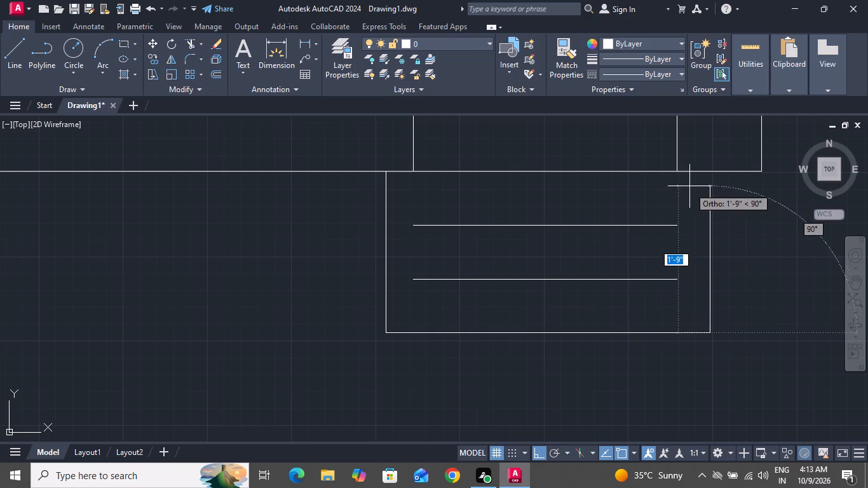
click(707, 171)
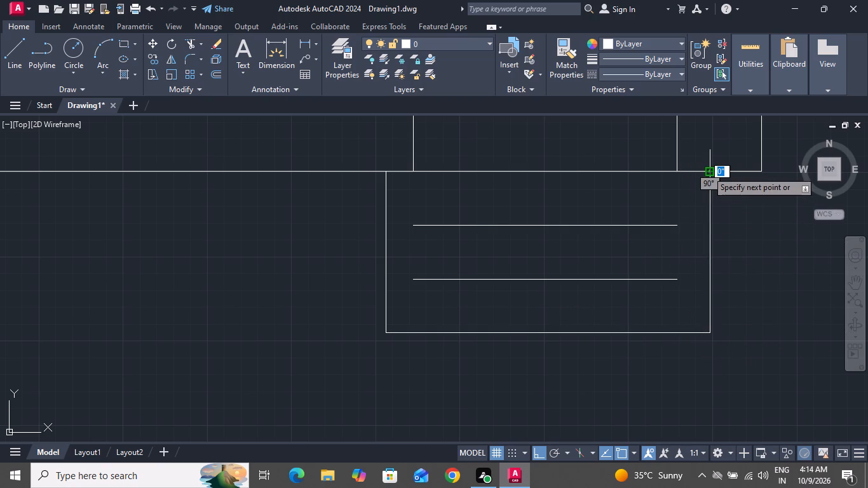
right_click(707, 171)
click(726, 191)
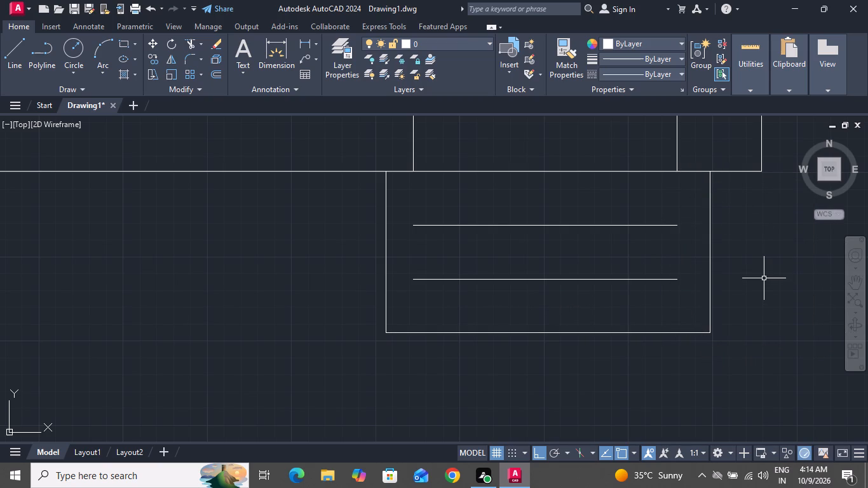
Extend both ends of the two inner entrance step lines to the sides of the outline.
key(e)
key(x)
key(space)
key(space)
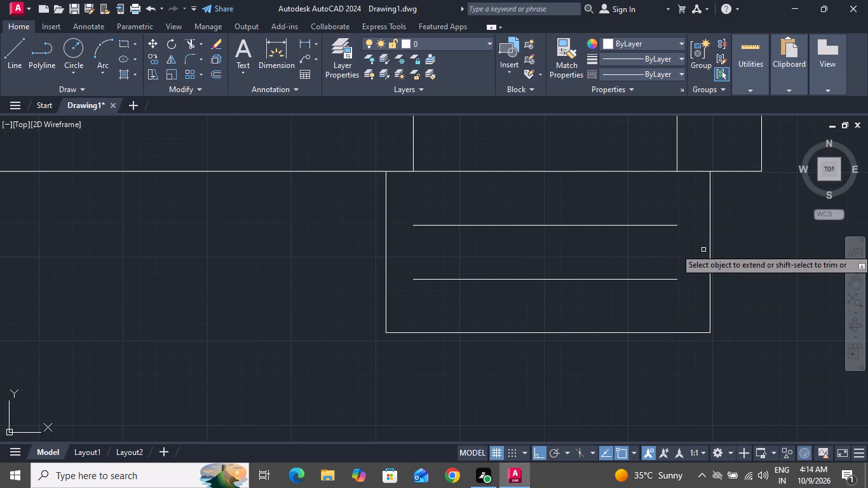
click(671, 226)
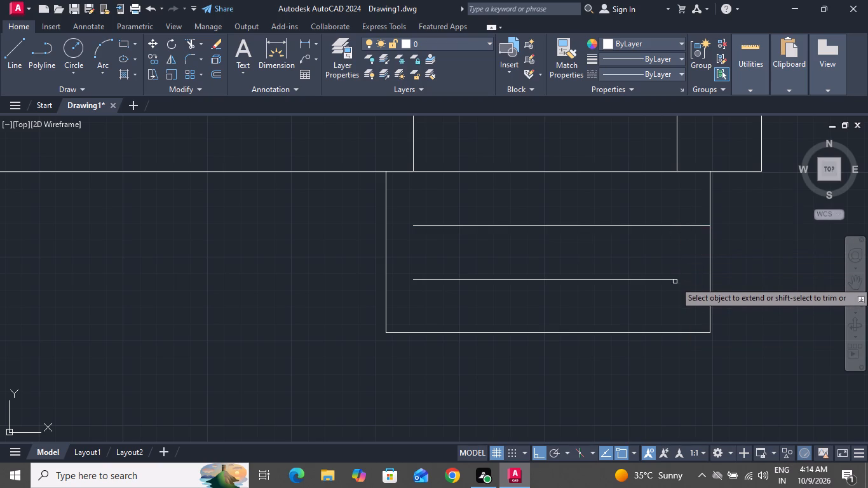
click(675, 280)
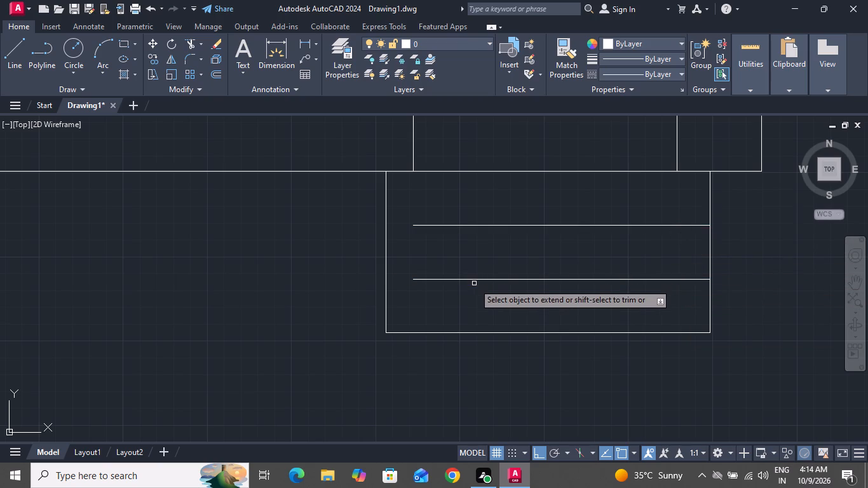
click(475, 278)
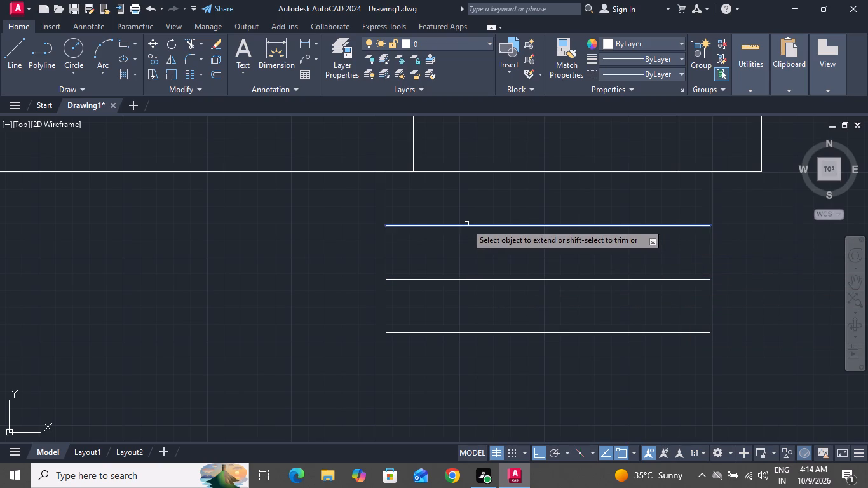
click(466, 224)
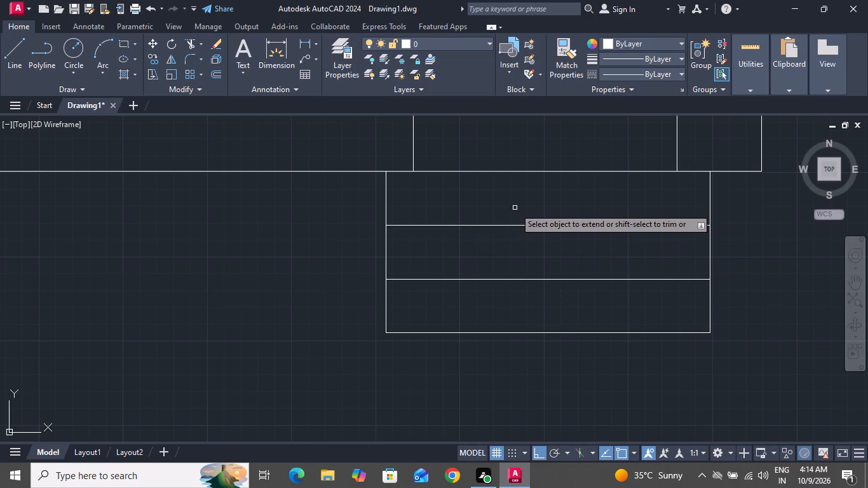
End the Extend command on the entrance step lines.
right_click(515, 208)
click(532, 226)
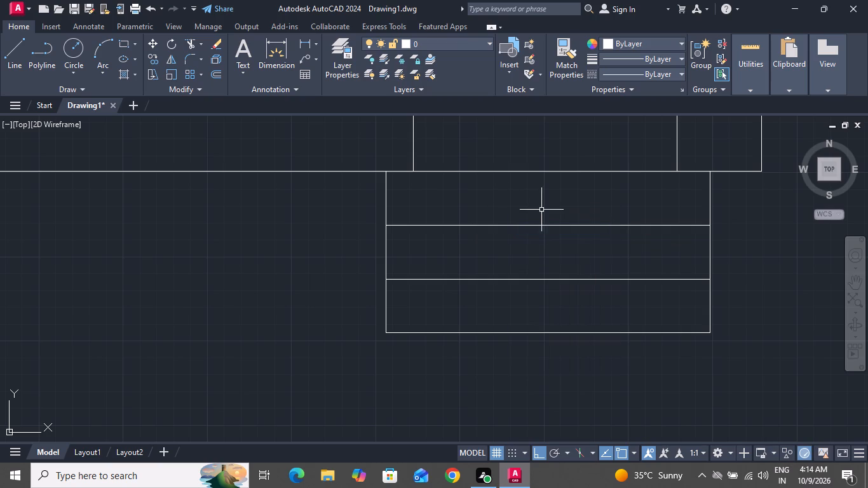
Copy the stairs' "up" label and its arrow line to just below the entrance steps, with ortho mode off.
scroll(573, 182, down, 1)
scroll(573, 184, up, 1)
scroll(557, 203, down, 4)
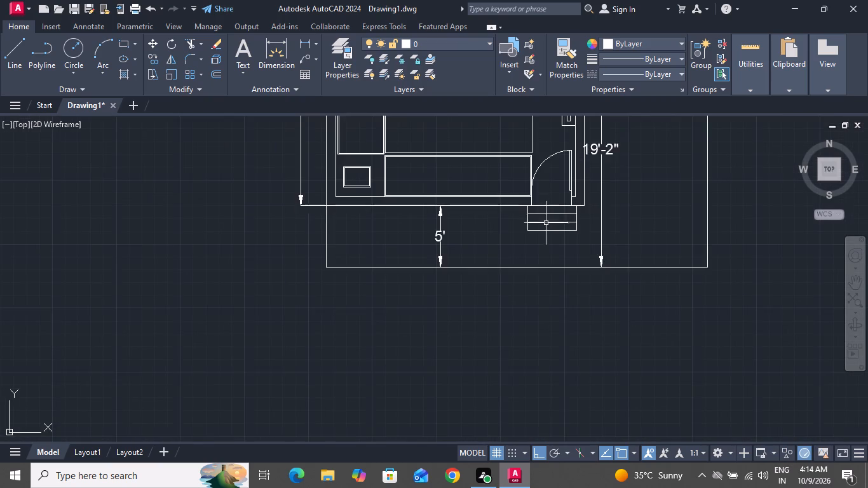
scroll(549, 234, down, 5)
scroll(555, 202, up, 5)
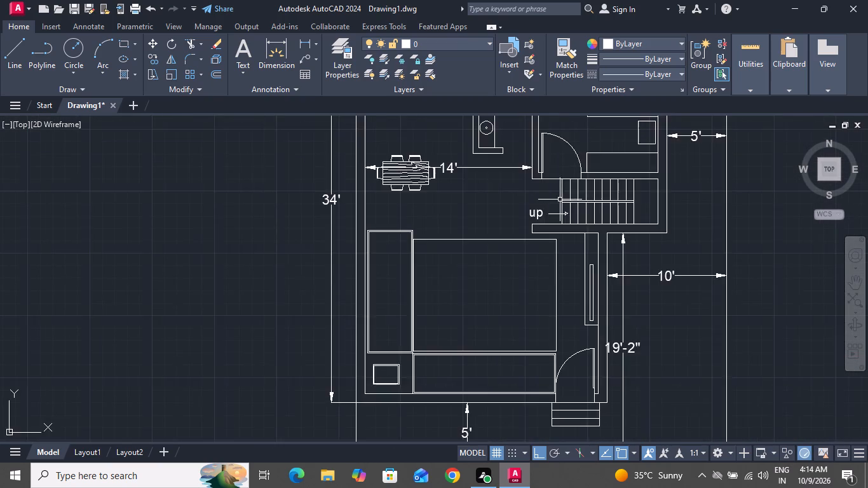
scroll(560, 200, up, 2)
click(529, 227)
click(491, 245)
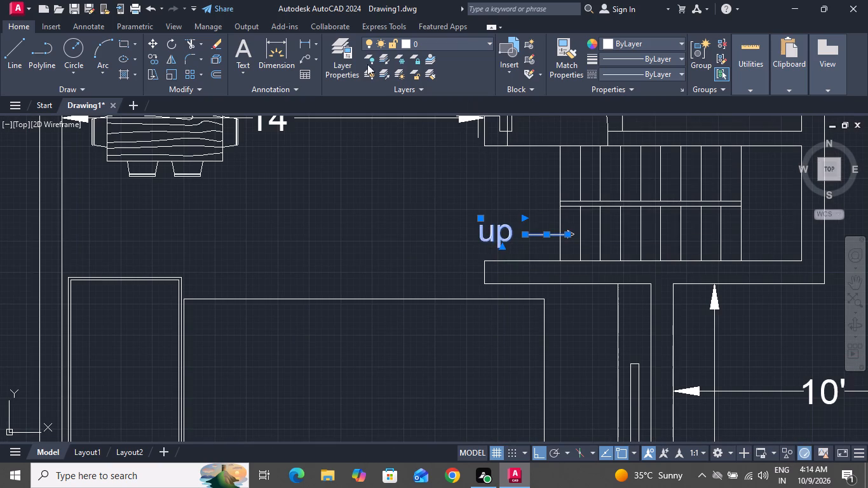
click(155, 58)
click(506, 229)
scroll(541, 235, down, 2)
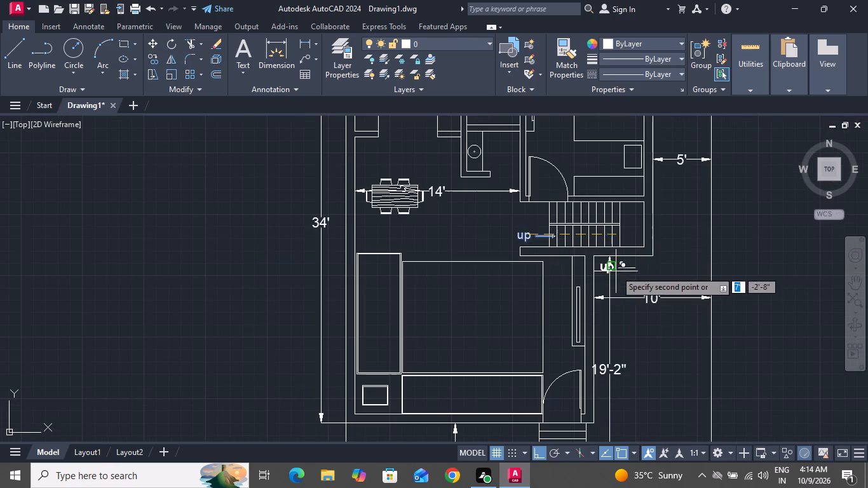
scroll(618, 268, down, 1)
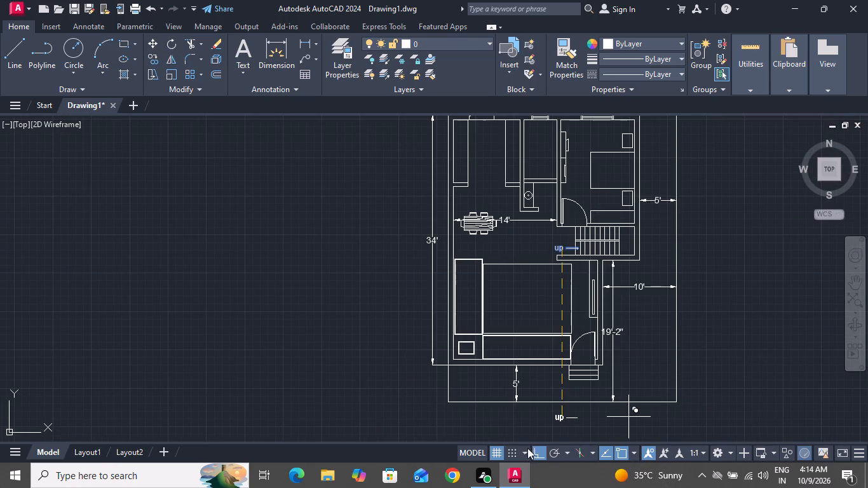
click(538, 448)
scroll(570, 384, up, 2)
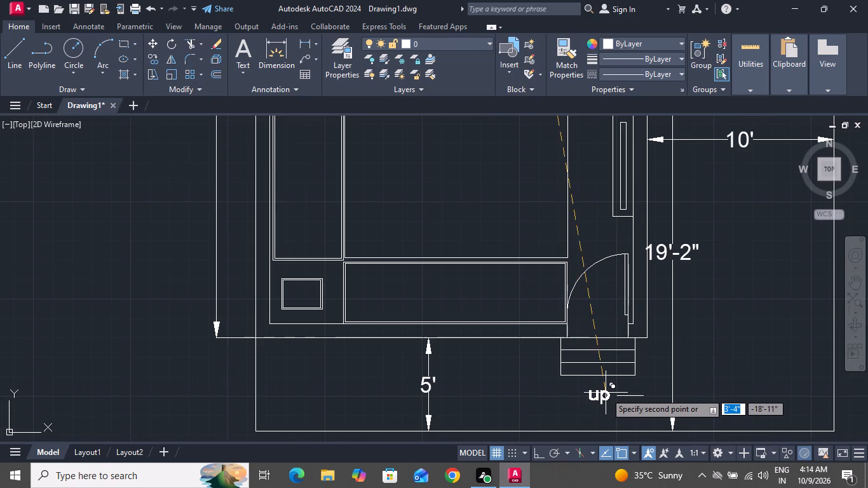
click(607, 390)
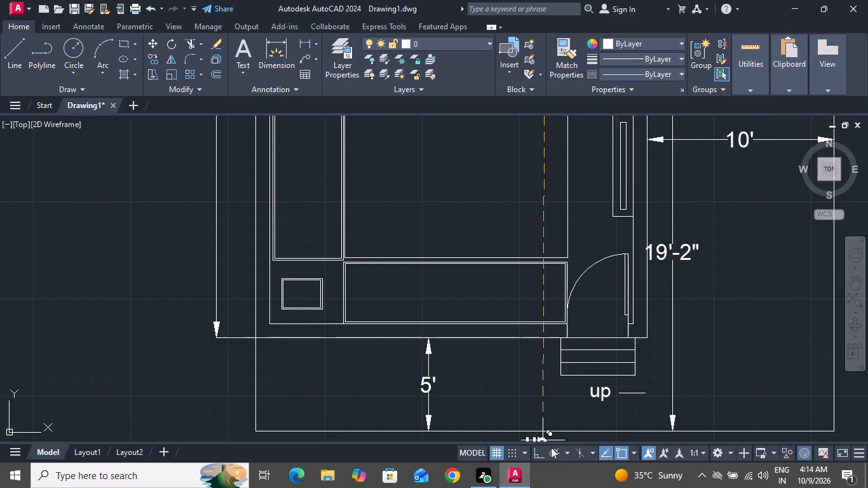
Place two more copies of the "up" label and line: in the middle of the living area and below the dining table.
scroll(528, 335, down, 1)
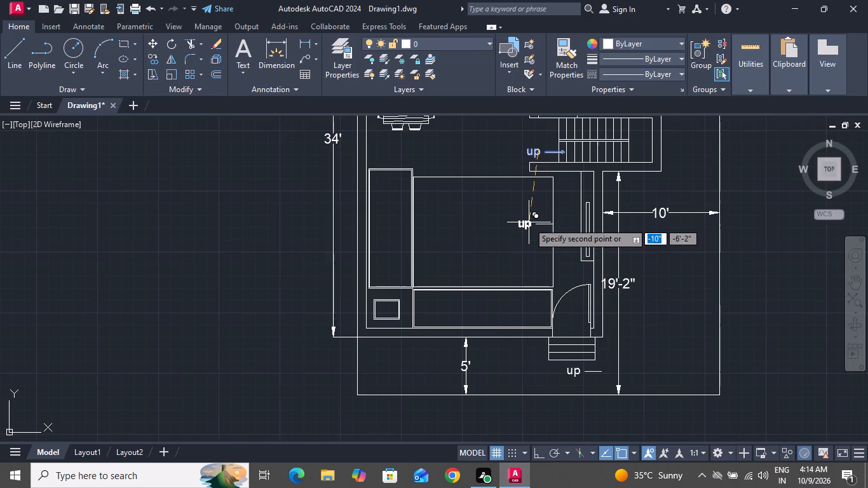
click(509, 234)
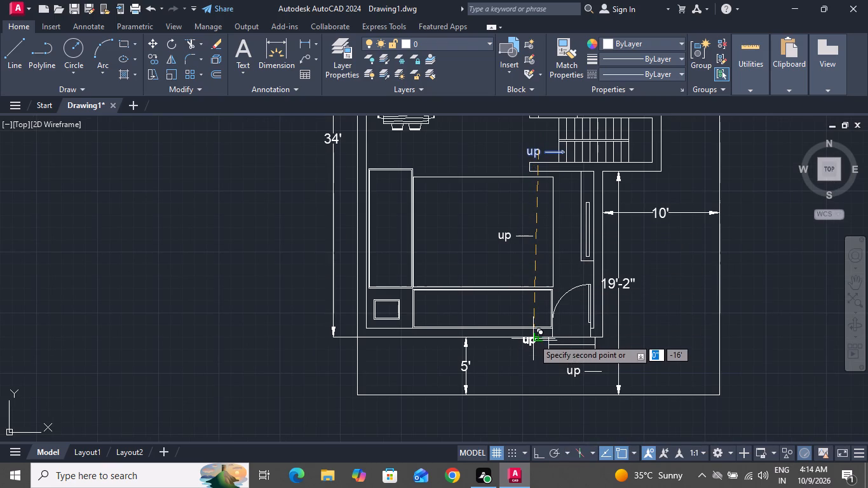
scroll(498, 252, down, 1)
scroll(496, 255, up, 1)
scroll(496, 256, down, 1)
scroll(447, 158, up, 4)
scroll(424, 168, down, 1)
click(423, 257)
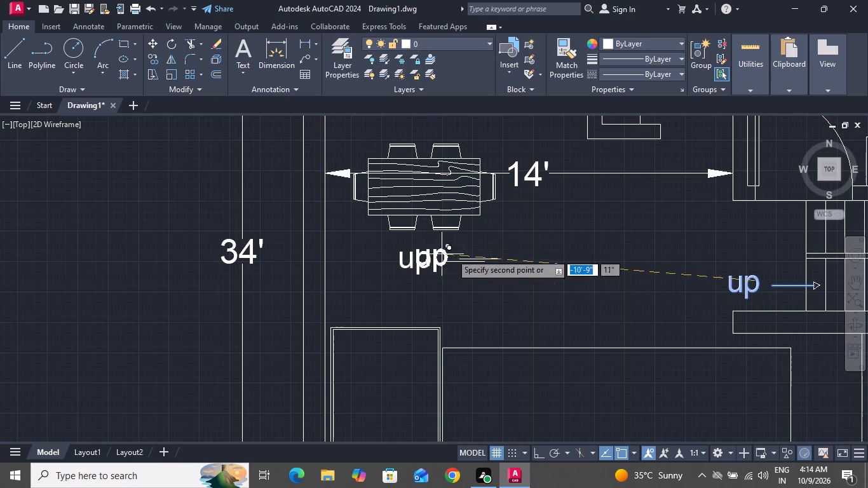
Place further copies of the "up" label and line in the kitchen, the narrow room beside it, and the bedroom, ending the copying.
scroll(543, 344, up, 1)
scroll(543, 348, down, 4)
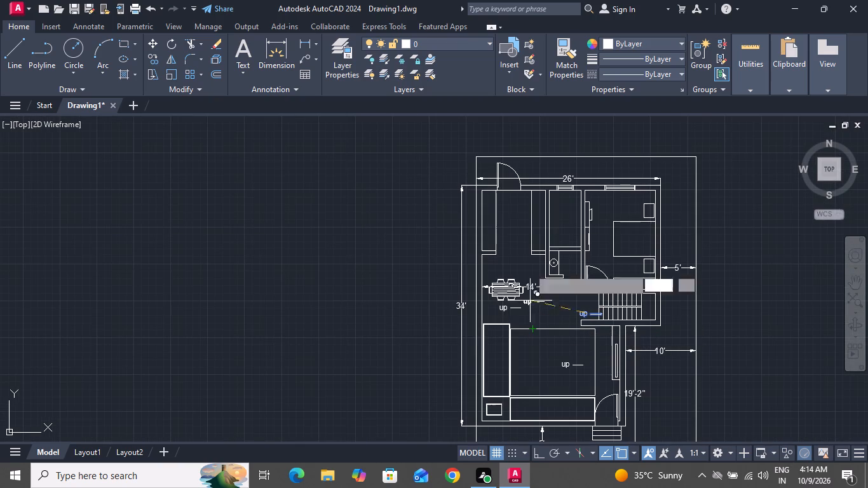
click(512, 220)
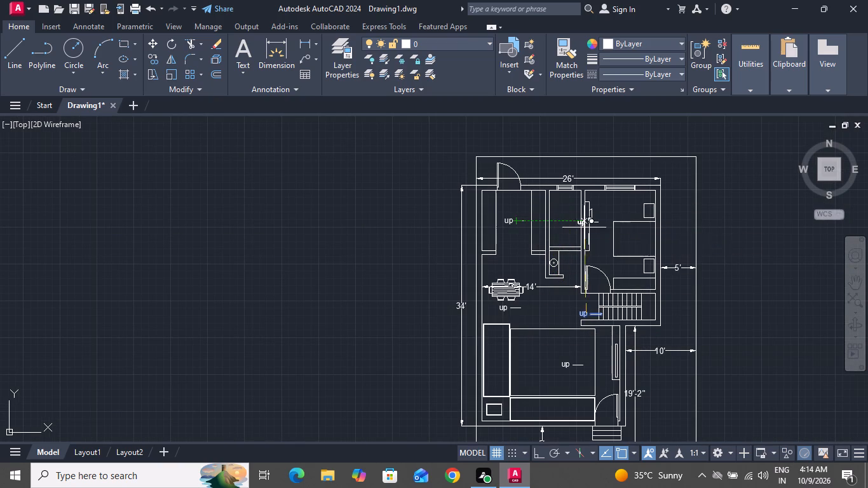
click(566, 216)
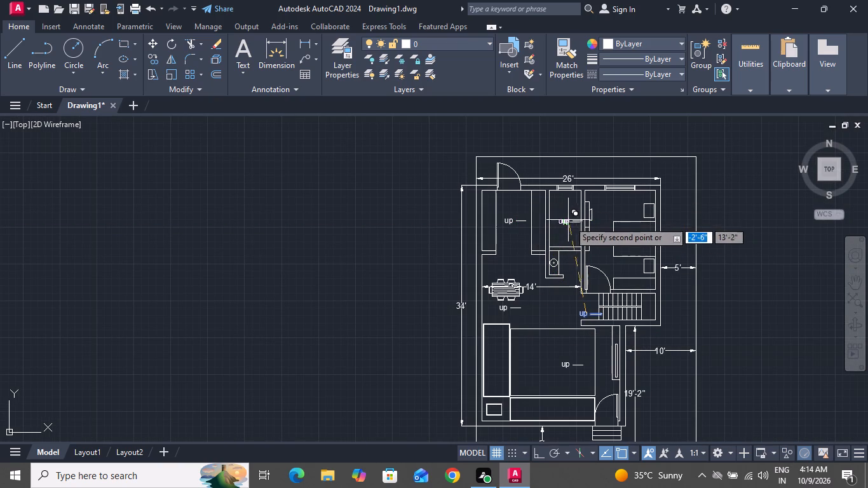
click(625, 267)
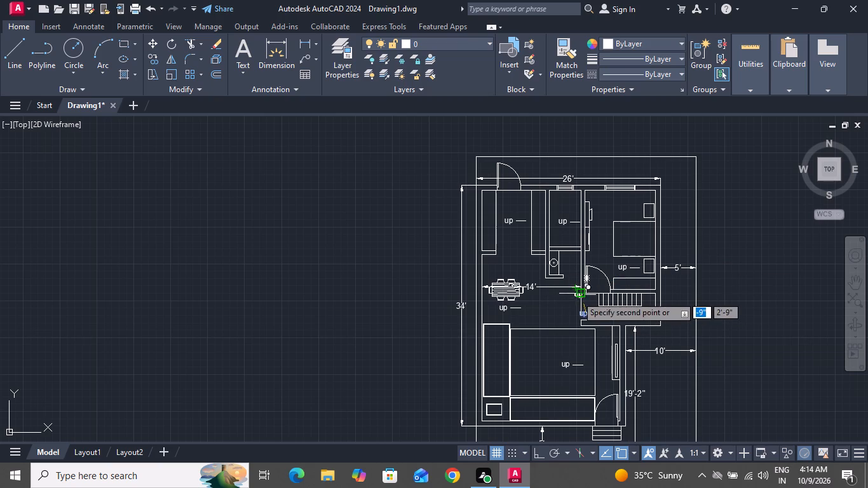
scroll(581, 306, down, 1)
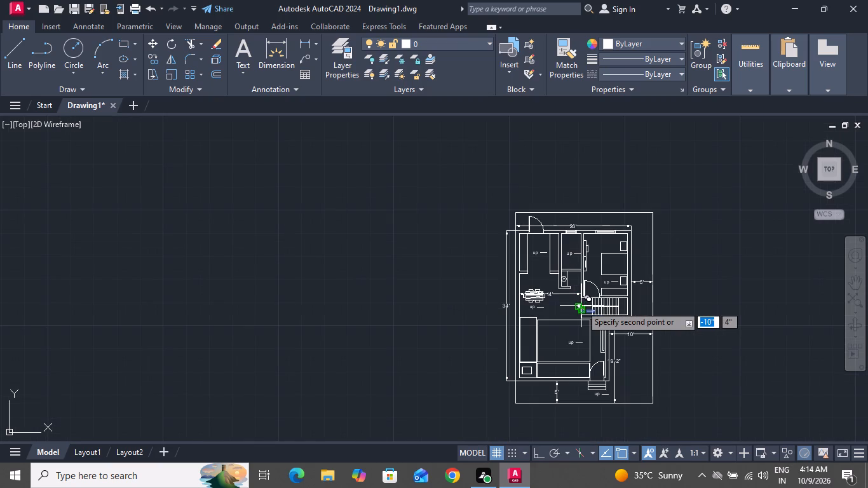
right_click(449, 267)
click(464, 283)
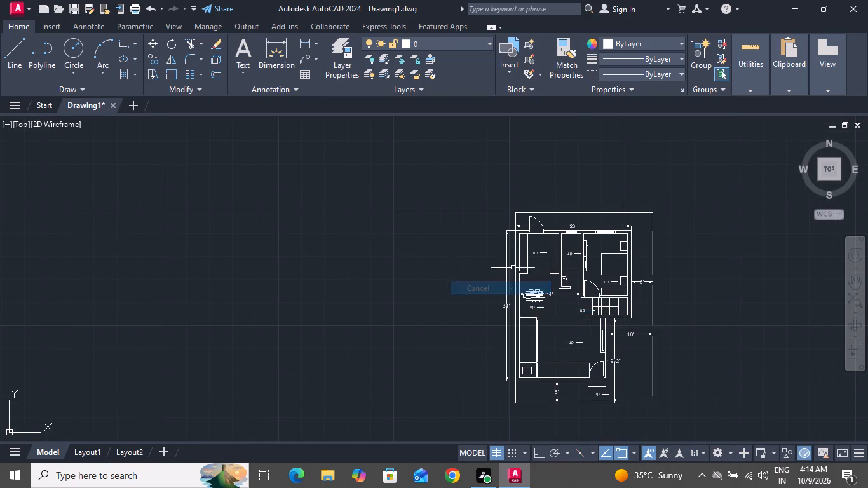
Delete the line beside the copied "up" label in the kitchen.
scroll(548, 254, up, 5)
scroll(508, 254, down, 1)
scroll(508, 254, up, 2)
click(501, 253)
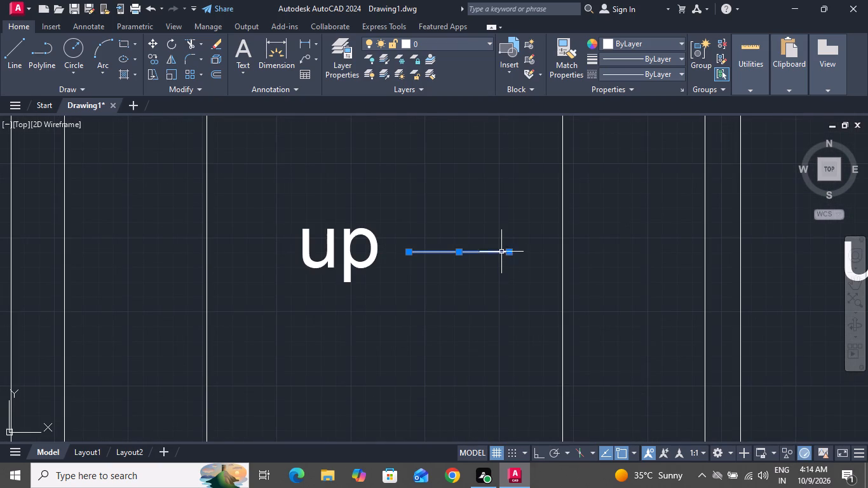
key(Delete)
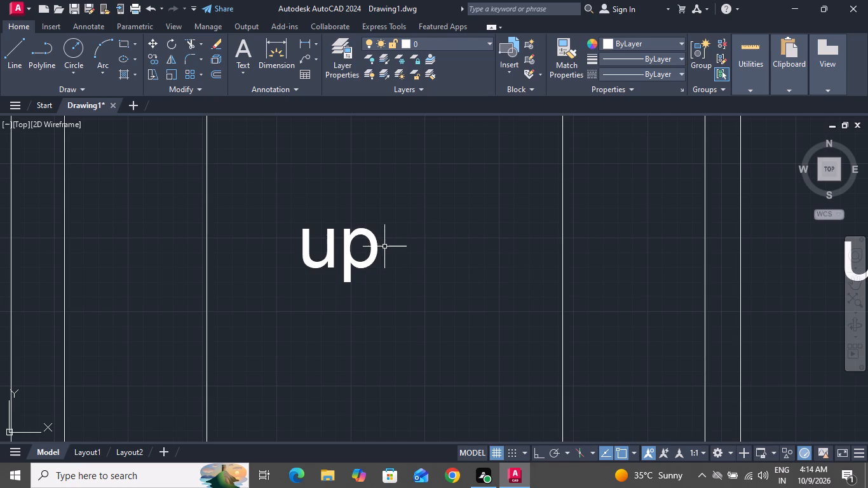
Replace the kitchen's copied "up" text with two lines reading "kitchen" and "9'x8'6'".
double_click(376, 247)
triple_click(375, 252)
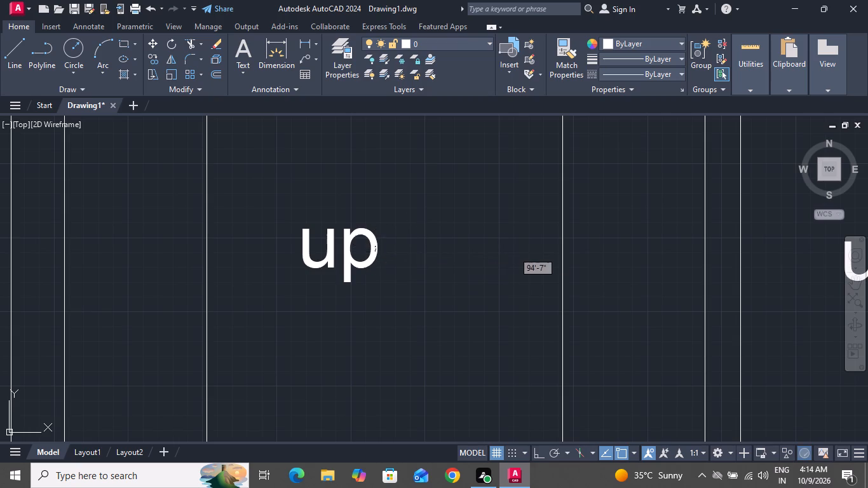
click(384, 220)
click(307, 250)
click(352, 240)
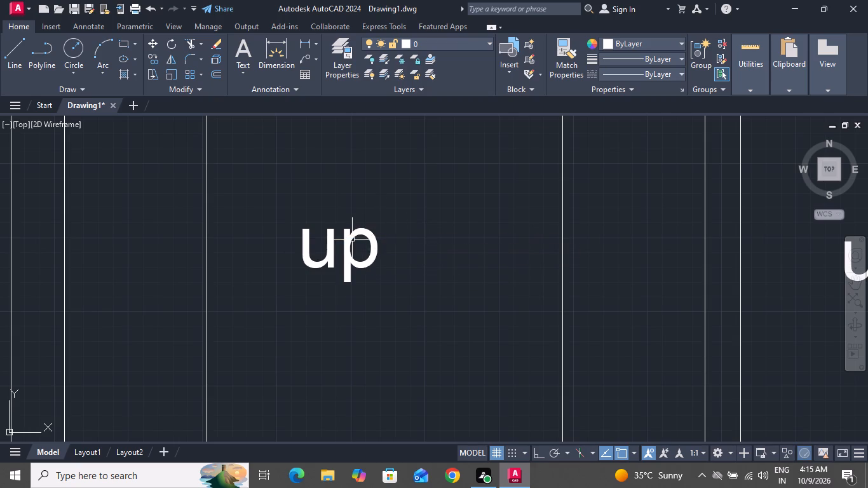
double_click(372, 248)
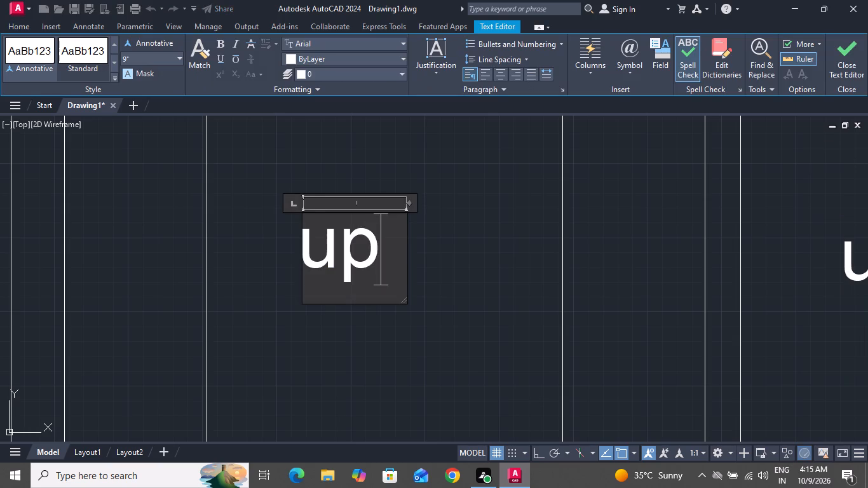
key(BackSpace)
key(BackSpace)
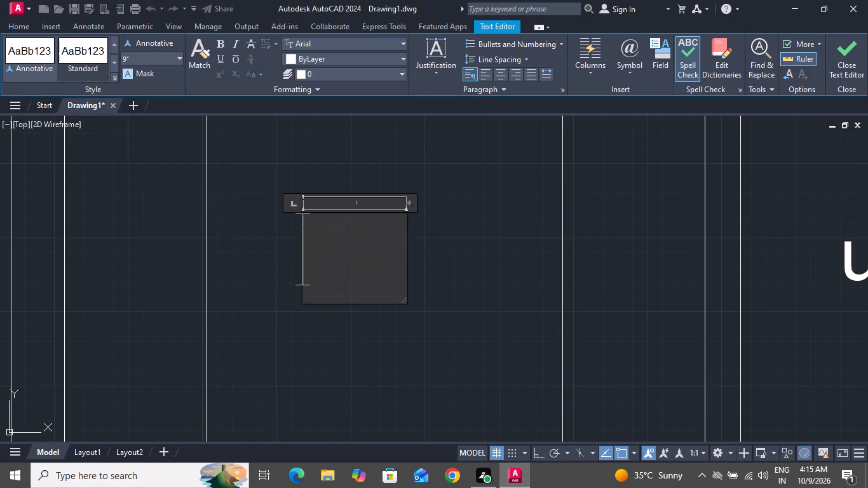
text(kitchen)
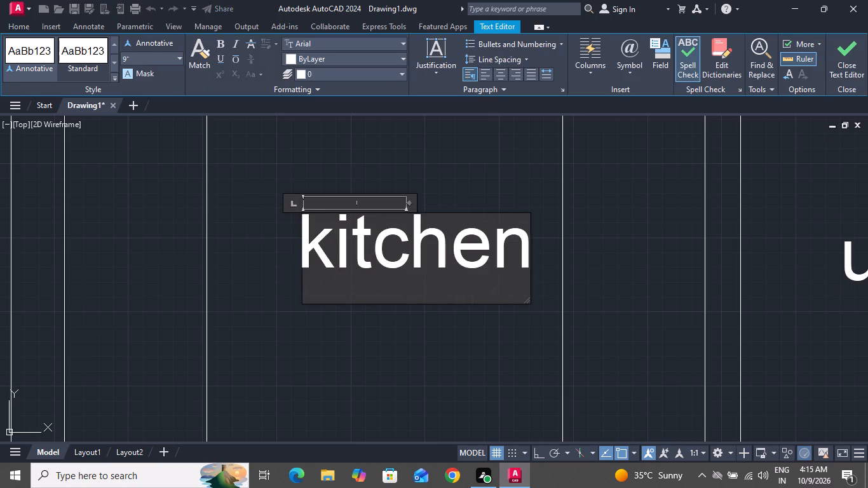
key(Return)
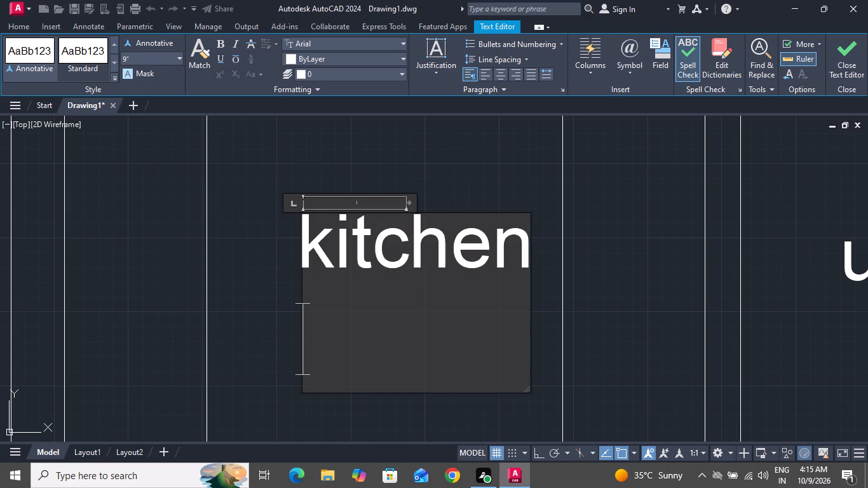
text(9'x)
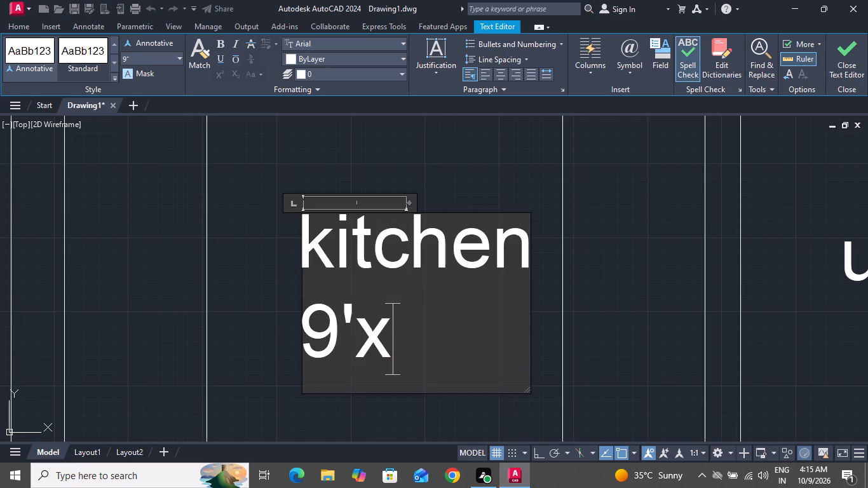
text(8')
text(6')
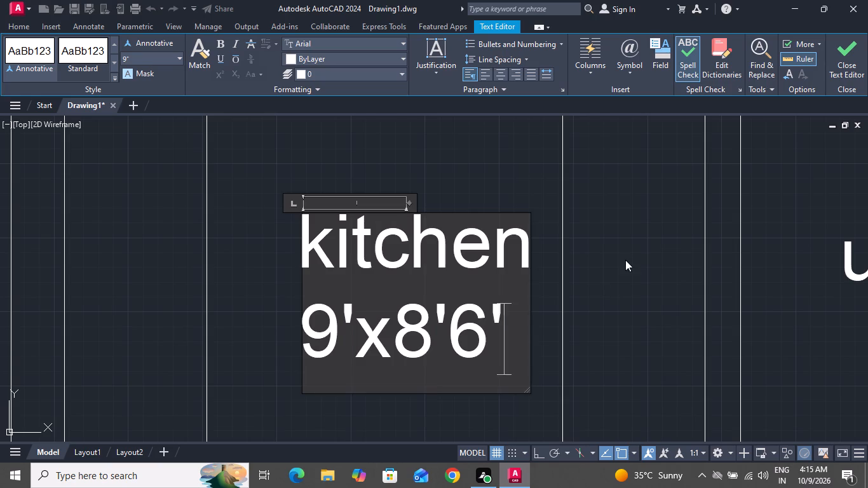
click(625, 260)
Delete the line beside the copied "up" label in the narrow room next to the kitchen.
scroll(604, 259, down, 2)
scroll(574, 268, up, 1)
scroll(565, 266, down, 1)
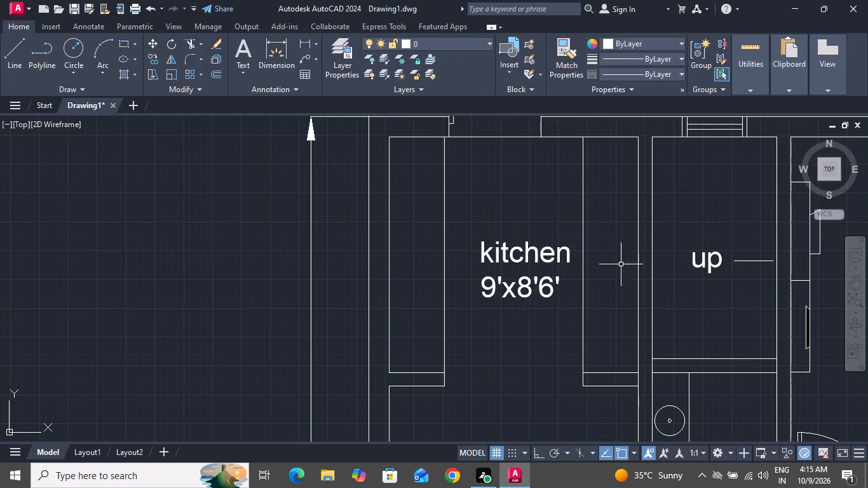
scroll(716, 264, up, 1)
scroll(716, 264, down, 1)
click(752, 261)
key(Delete)
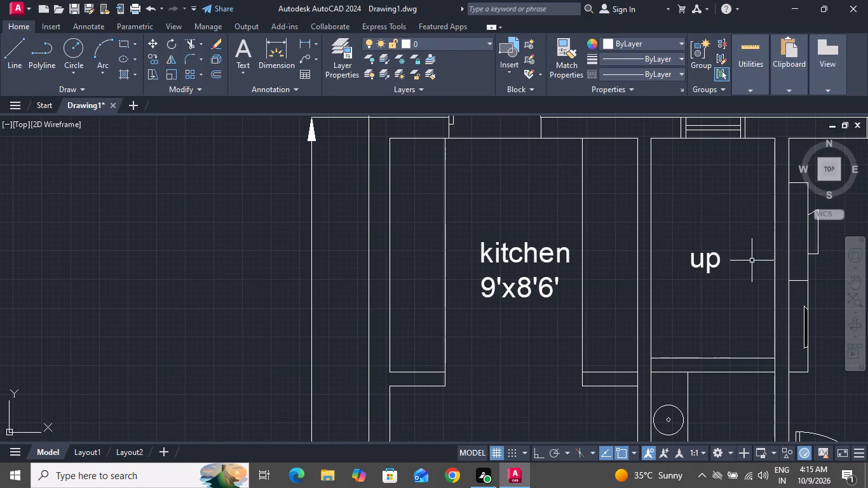
Replace the "up" text in the narrow room next to the kitchen with two lines reading "toilet" and "4'6"x8'".
double_click(717, 260)
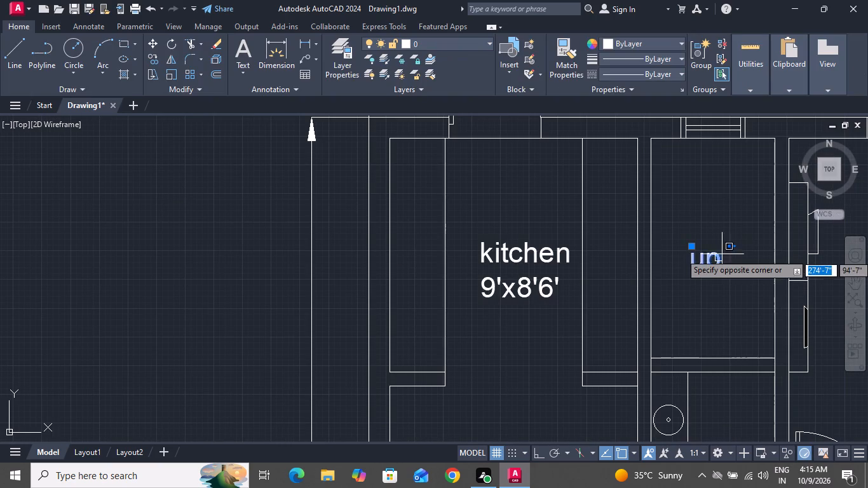
scroll(725, 252, up, 3)
scroll(725, 252, down, 1)
click(699, 268)
click(697, 266)
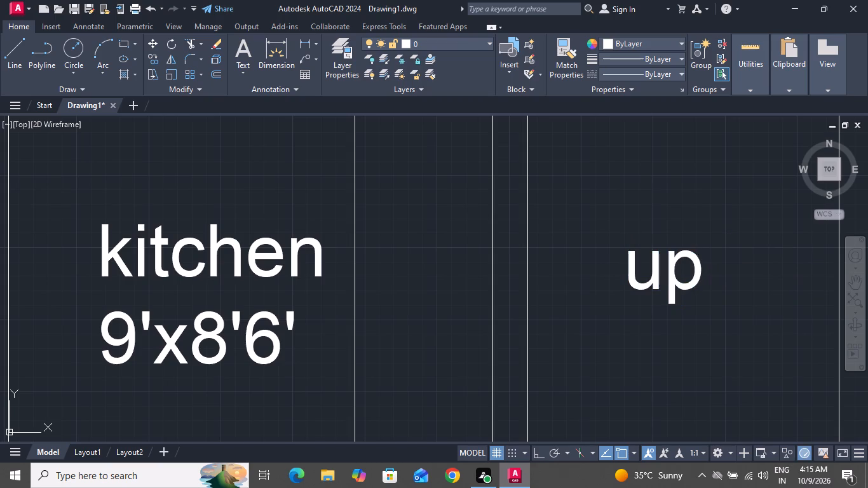
click(697, 266)
double_click(696, 268)
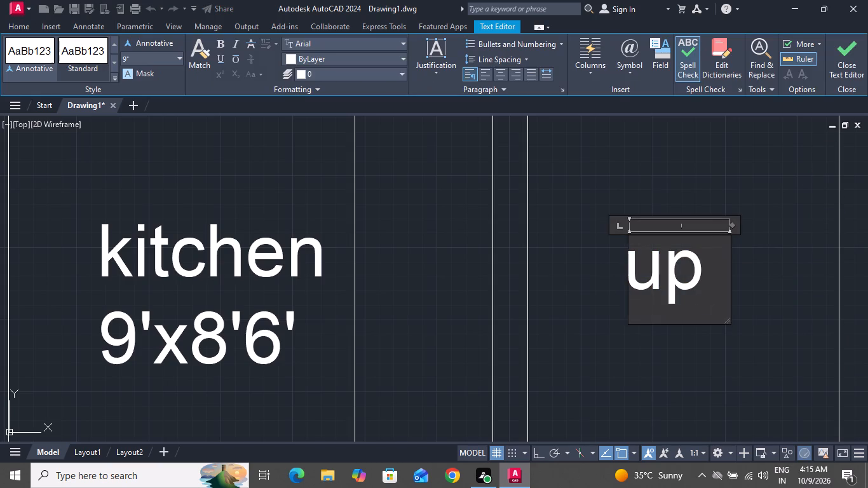
key(BackSpace)
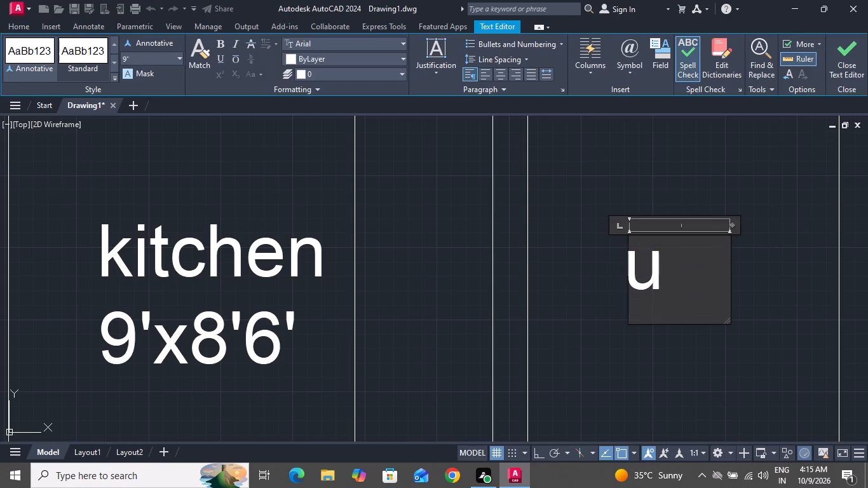
key(BackSpace)
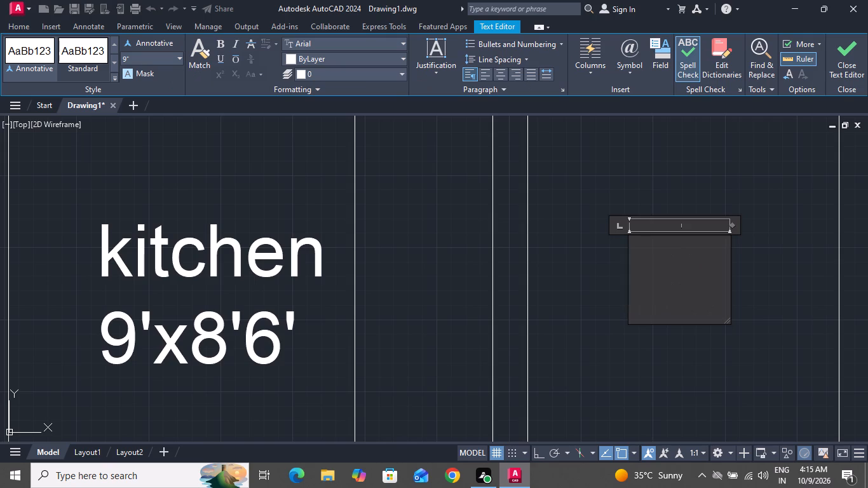
text(to)
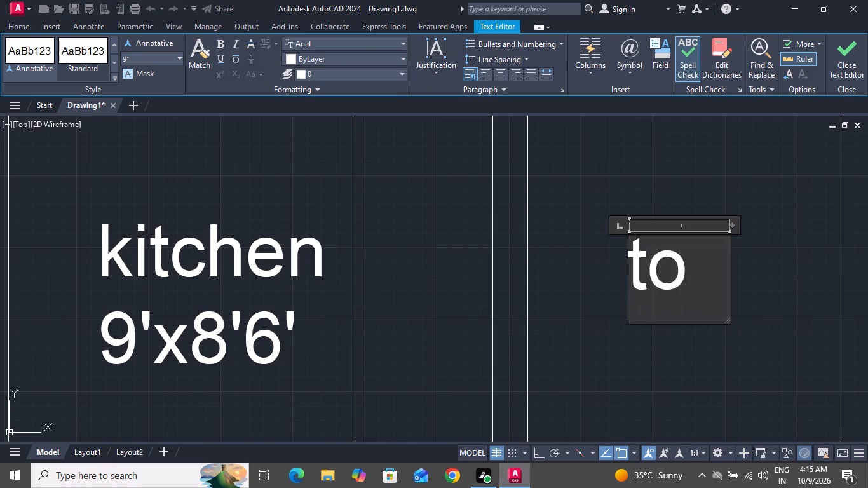
text(ilet)
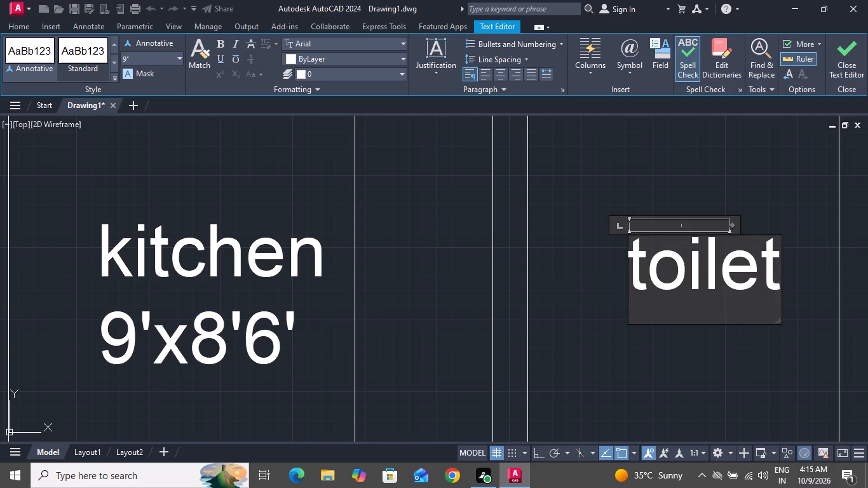
key(Return)
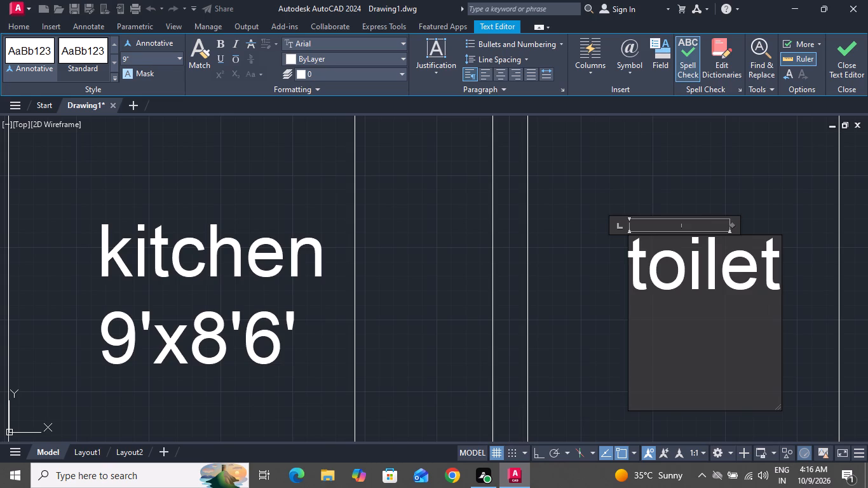
text(4')
key(x)
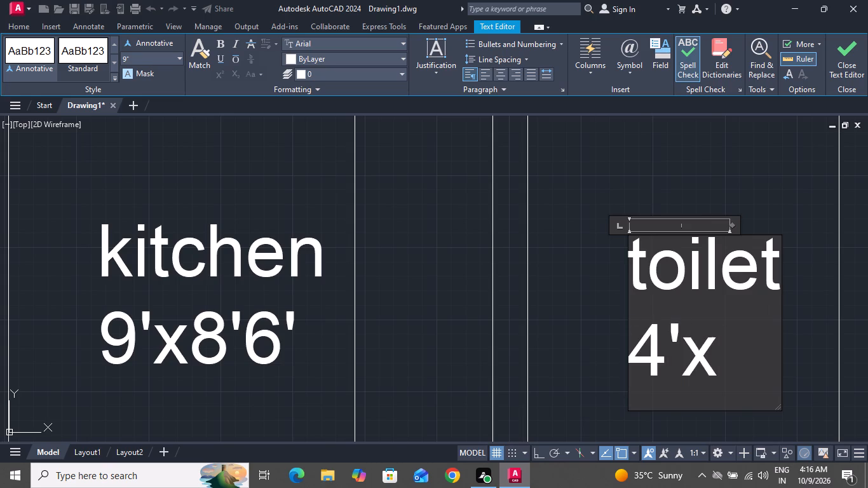
text(6")
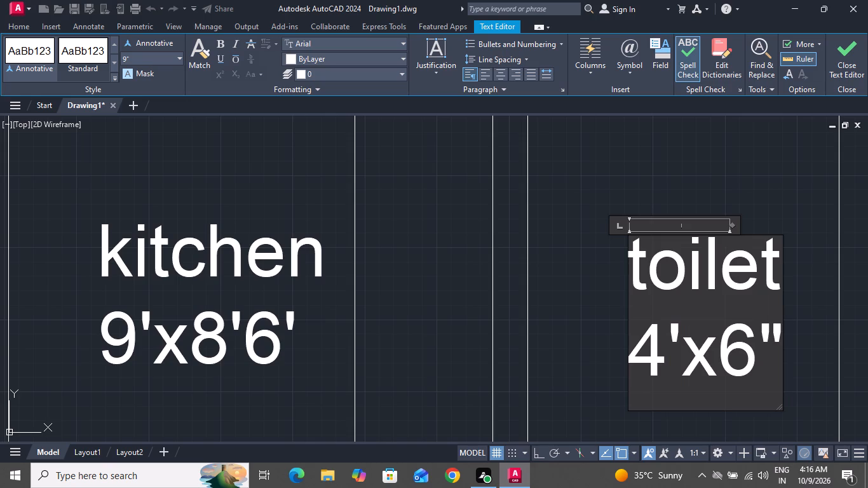
key(BackSpace)
key(BackSpace)
key(BackSpace)
text(6")
key(x)
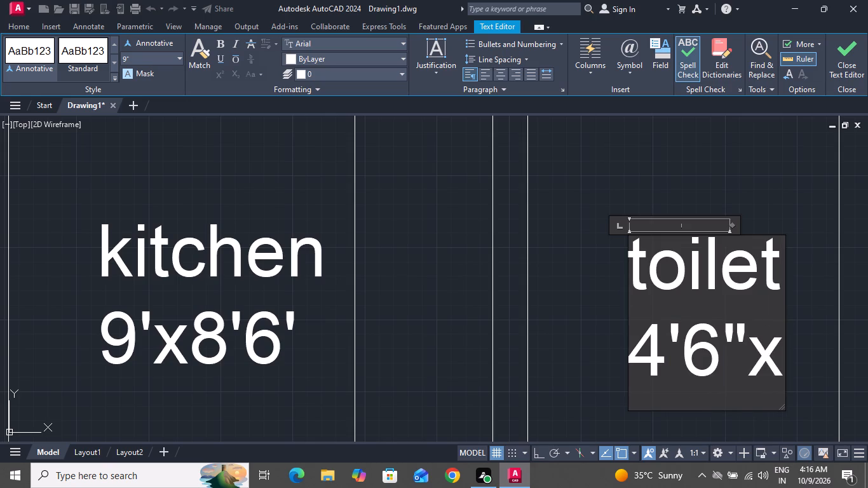
text(8')
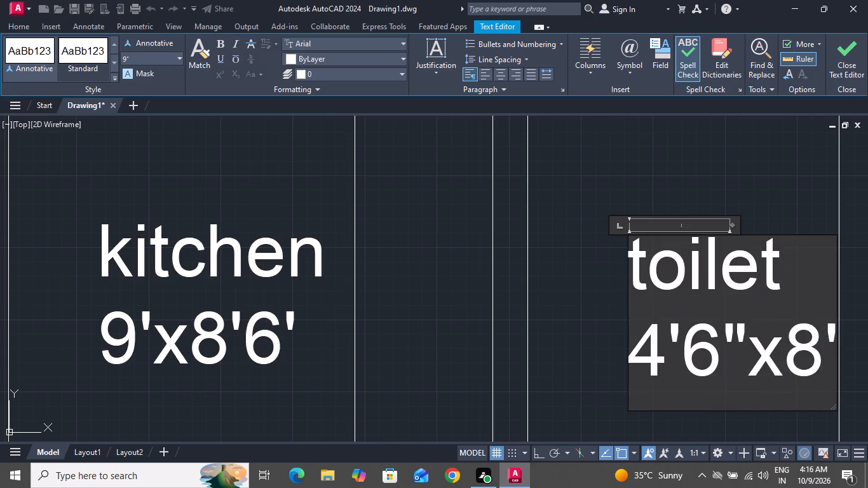
click(595, 271)
Delete the line beside the copied "up" label in the bedroom.
scroll(586, 270, up, 1)
scroll(578, 270, down, 2)
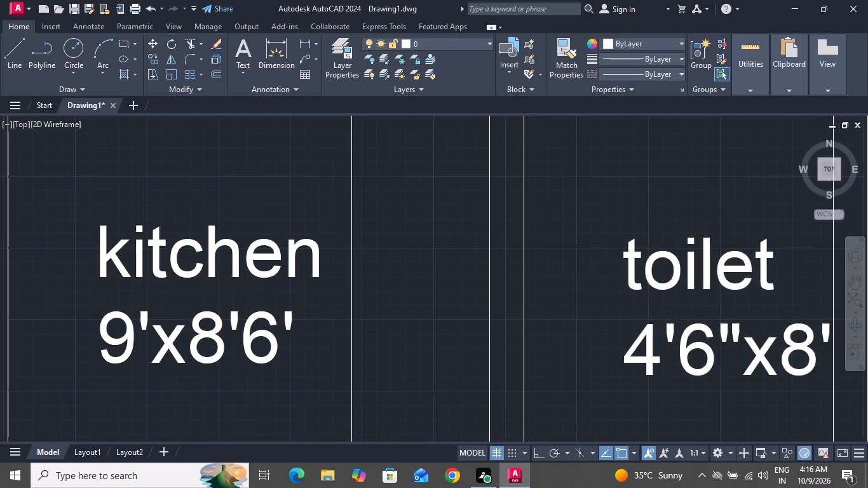
scroll(550, 275, down, 1)
scroll(543, 279, up, 1)
scroll(625, 281, down, 2)
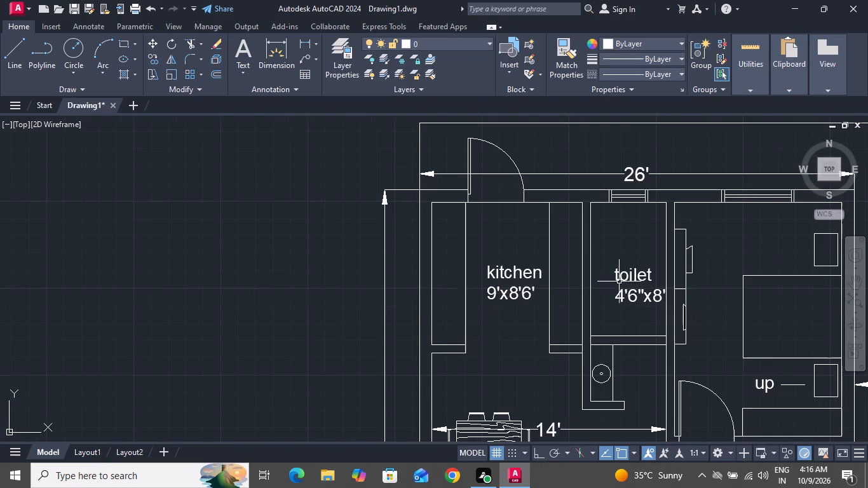
scroll(779, 388, up, 2)
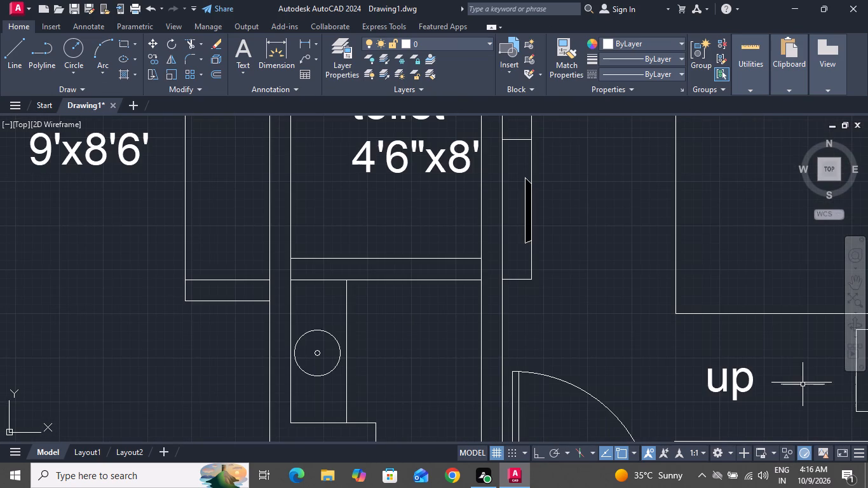
click(803, 384)
click(813, 374)
drag(816, 373, 817, 383)
click(809, 396)
key(Delete)
Replace the bedroom's copied "up" text with two lines reading "bedroom" and "10'x14'".
double_click(746, 383)
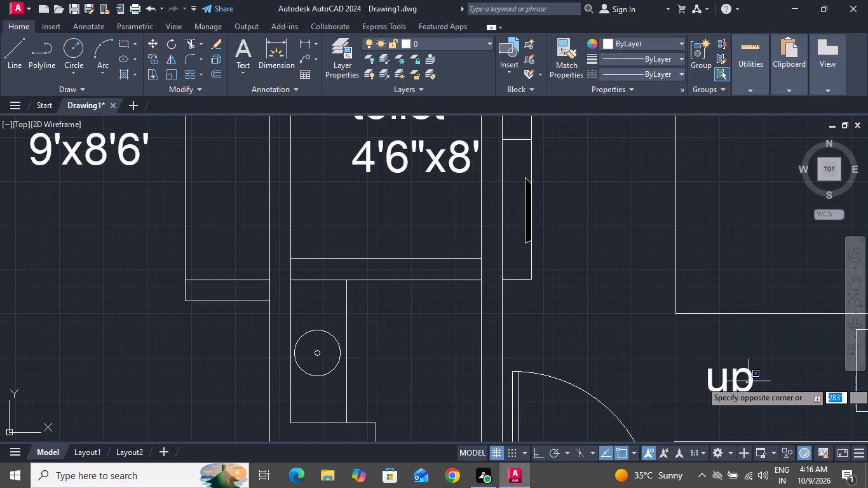
double_click(750, 389)
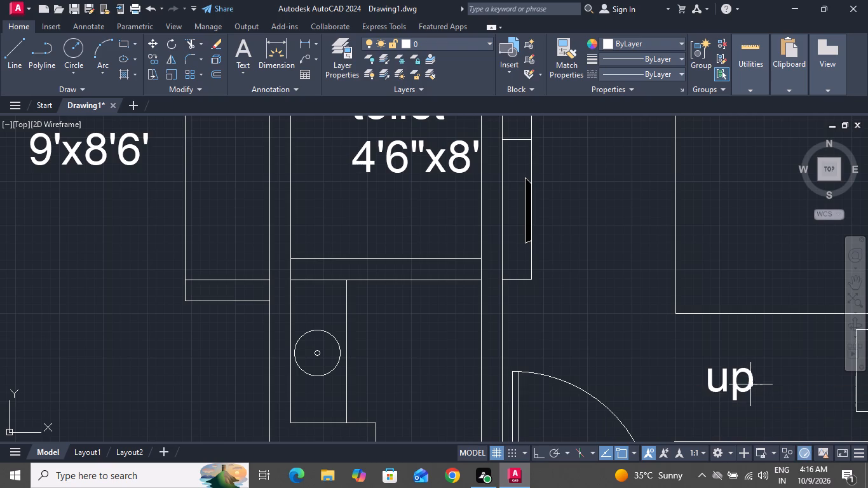
double_click(750, 381)
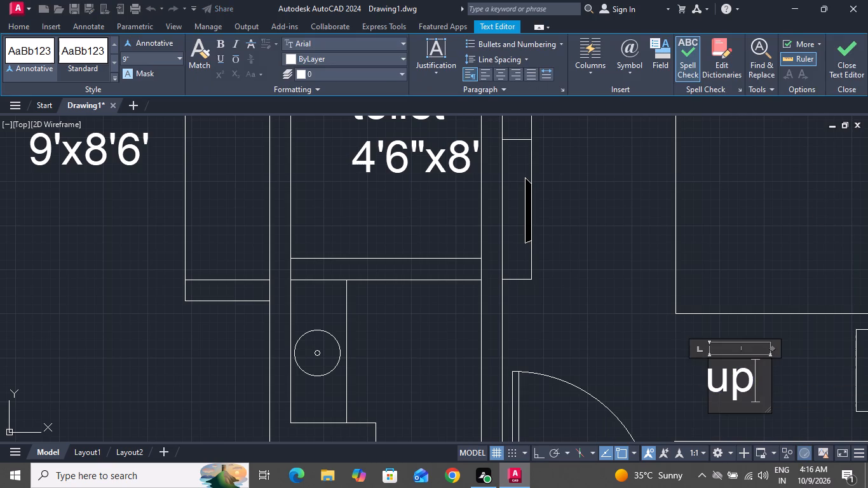
key(BackSpace)
key(BackSpace)
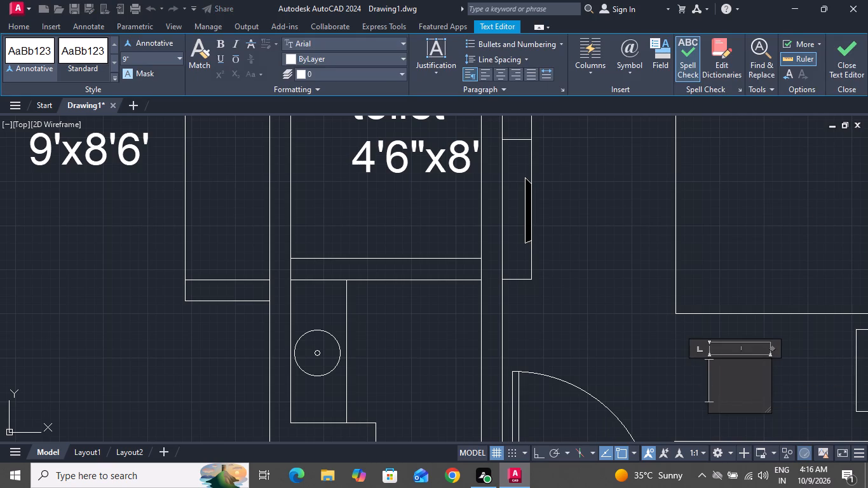
text(bedroom)
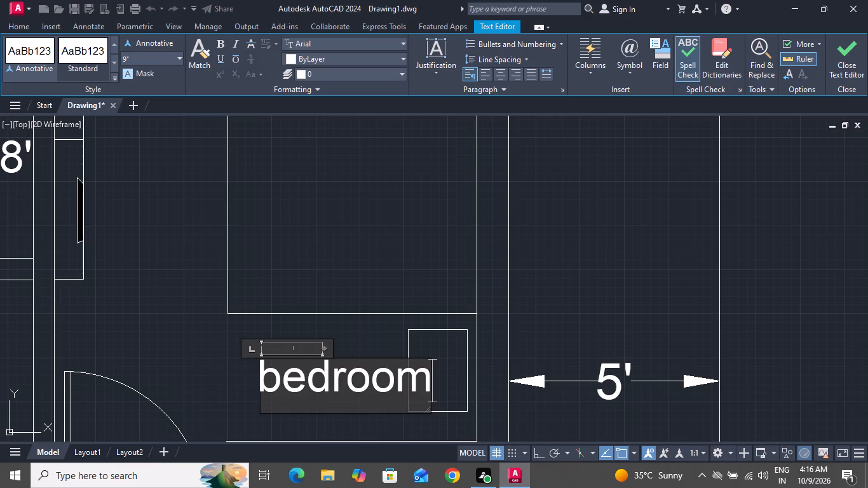
key(Return)
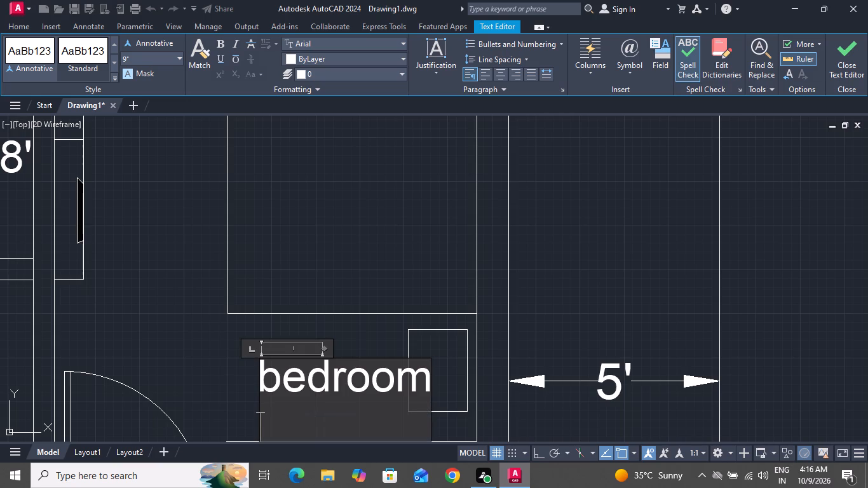
text(10')
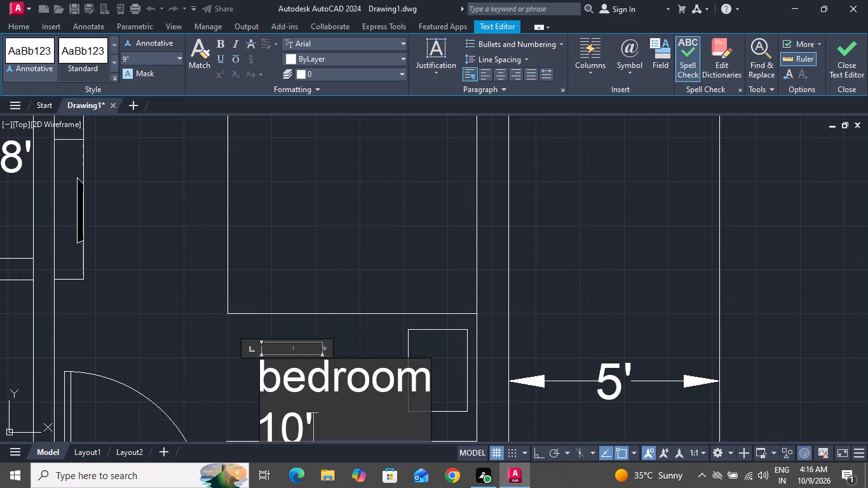
key(x)
text(14')
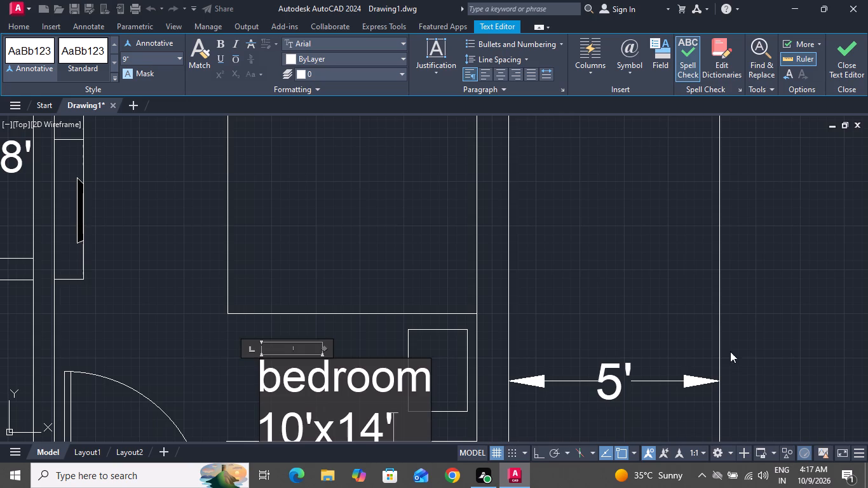
click(696, 311)
Move the bedroom label about 1'-4" left and 6" up, towards the door swing and away from the bedside furniture.
scroll(491, 265, down, 1)
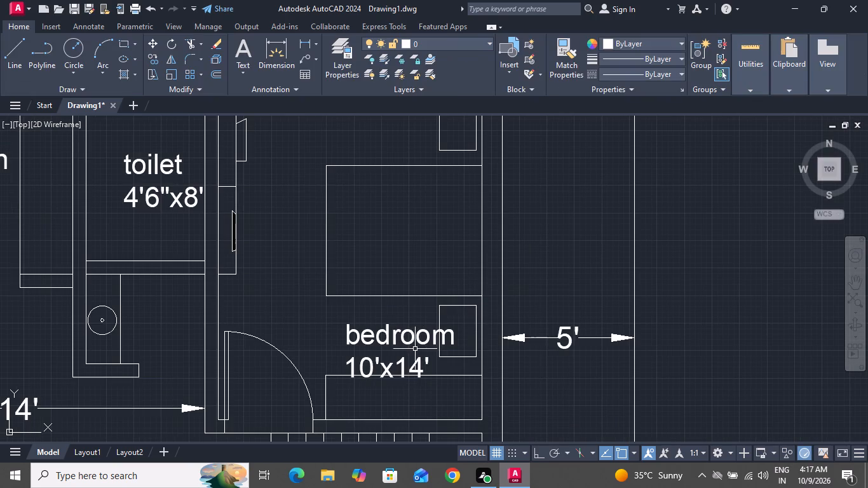
click(413, 339)
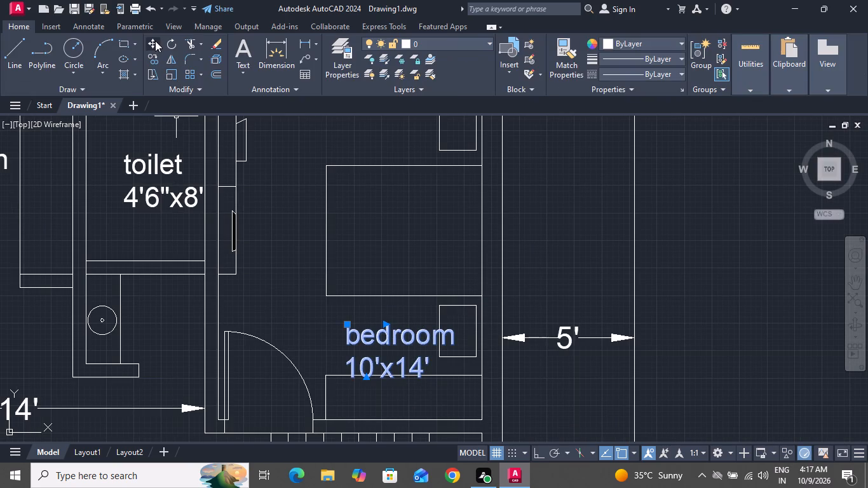
click(154, 41)
click(362, 337)
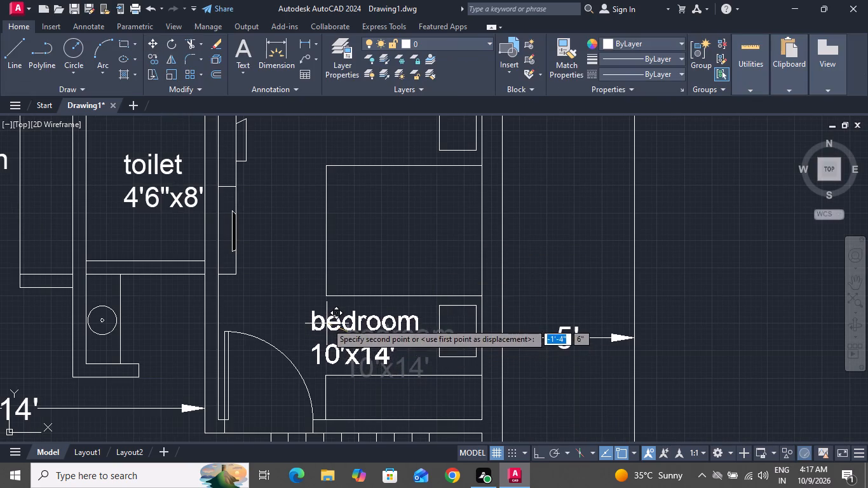
click(327, 323)
Delete the line beside the copied "up" label below the dining table.
scroll(419, 268, down, 3)
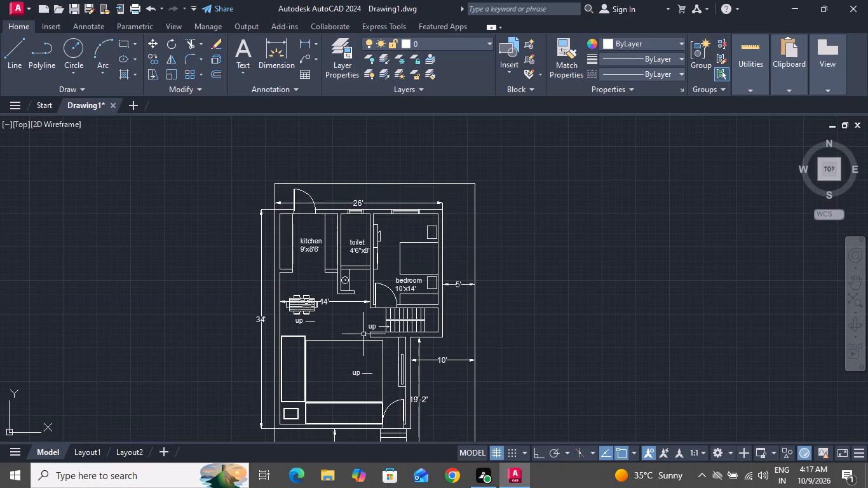
scroll(283, 318, up, 4)
scroll(327, 322, down, 1)
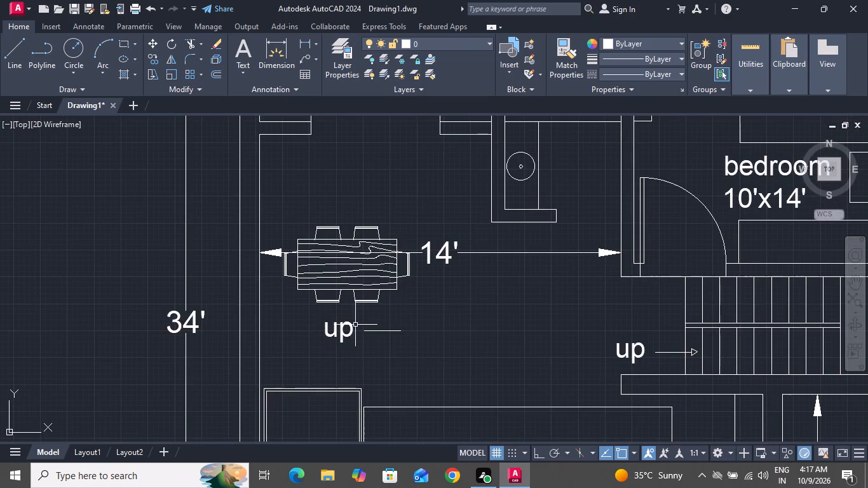
click(395, 331)
key(Delete)
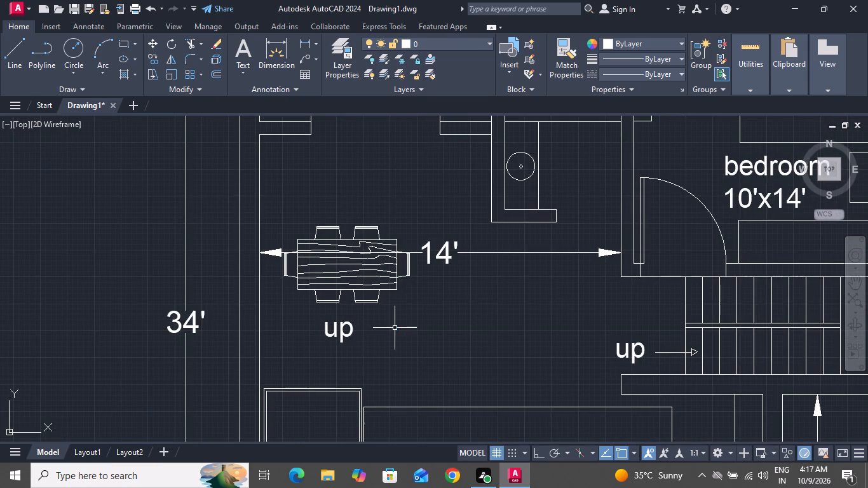
Replace the copied "up" text below the dining table with "dining".
double_click(351, 327)
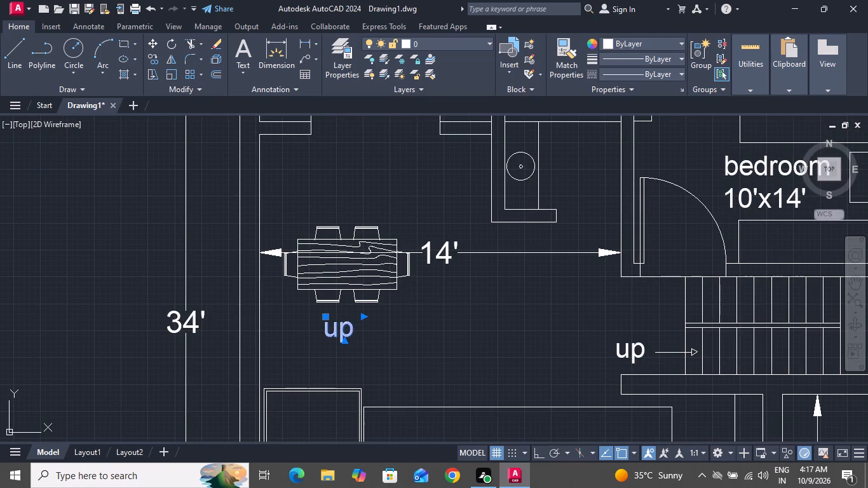
key(BackSpace)
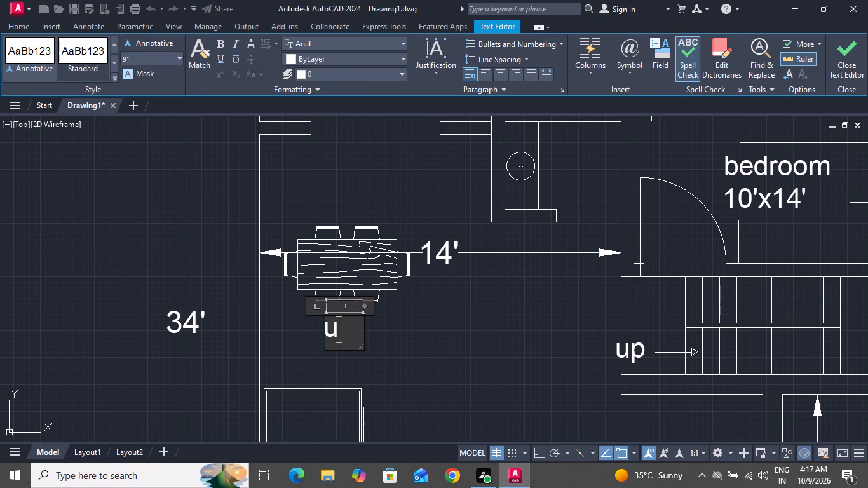
key(BackSpace)
text(dinin)
key(g)
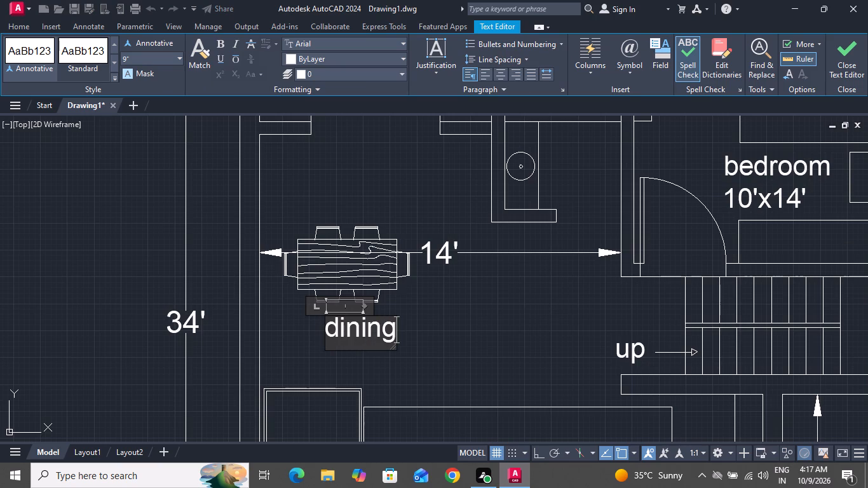
click(428, 338)
Delete the line beside the copied "up" label in the living area.
scroll(466, 323, up, 1)
scroll(466, 322, down, 2)
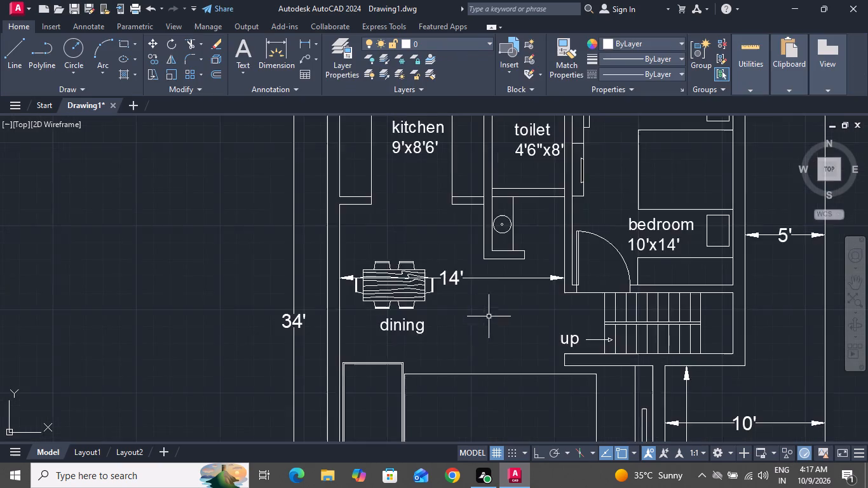
scroll(489, 315, down, 1)
scroll(499, 285, up, 1)
scroll(499, 282, down, 1)
scroll(540, 388, up, 3)
click(523, 409)
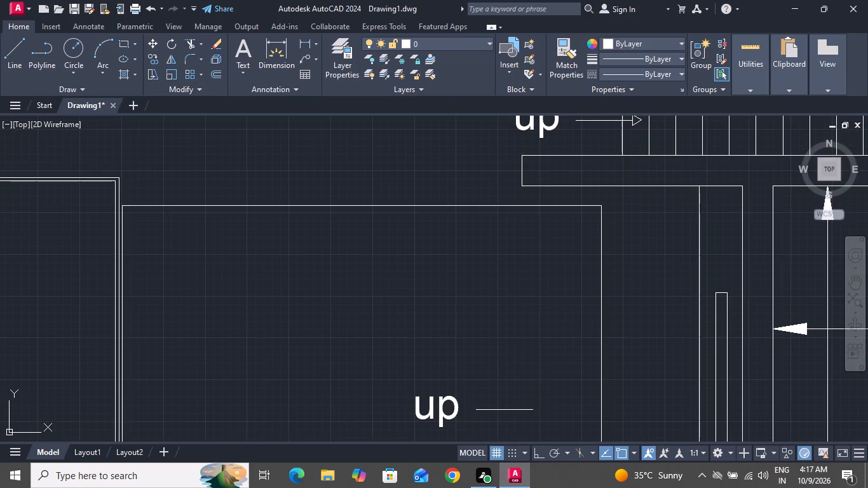
key(Delete)
Replace the living area's copied "up" text with two lines reading "living" and "19'6"x12'1"".
scroll(497, 355, down, 1)
scroll(496, 354, up, 1)
scroll(494, 353, down, 4)
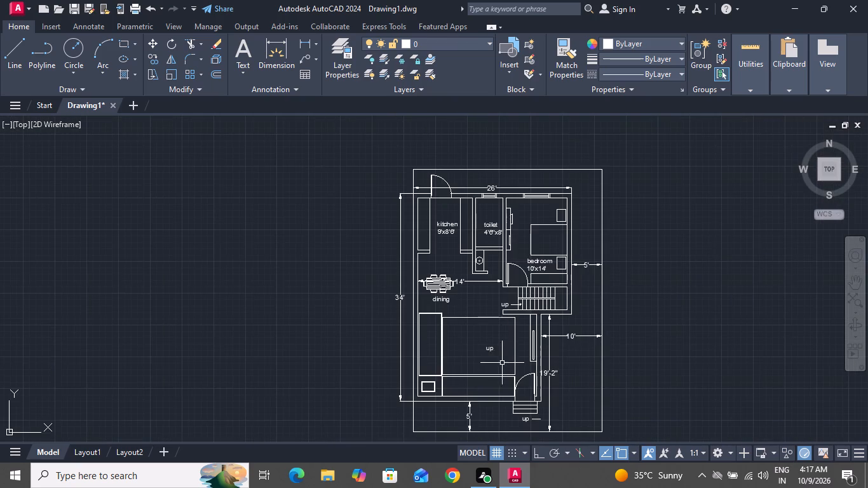
scroll(492, 391, down, 1)
scroll(492, 391, up, 2)
scroll(490, 327, up, 4)
click(470, 306)
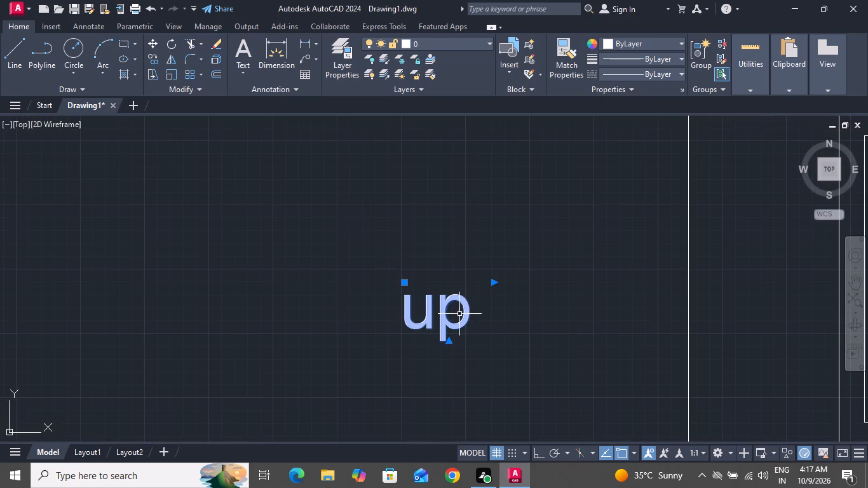
click(485, 309)
double_click(468, 313)
double_click(467, 313)
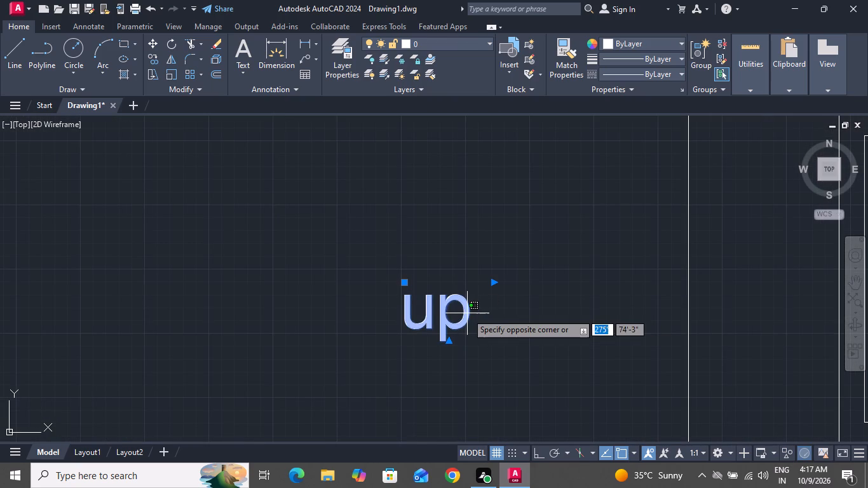
double_click(467, 313)
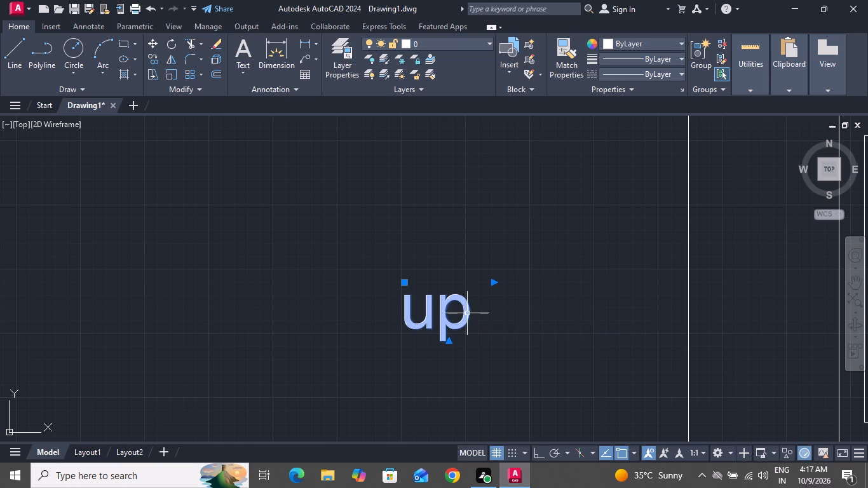
triple_click(467, 313)
double_click(468, 313)
key(BackSpace)
key(BackSpace)
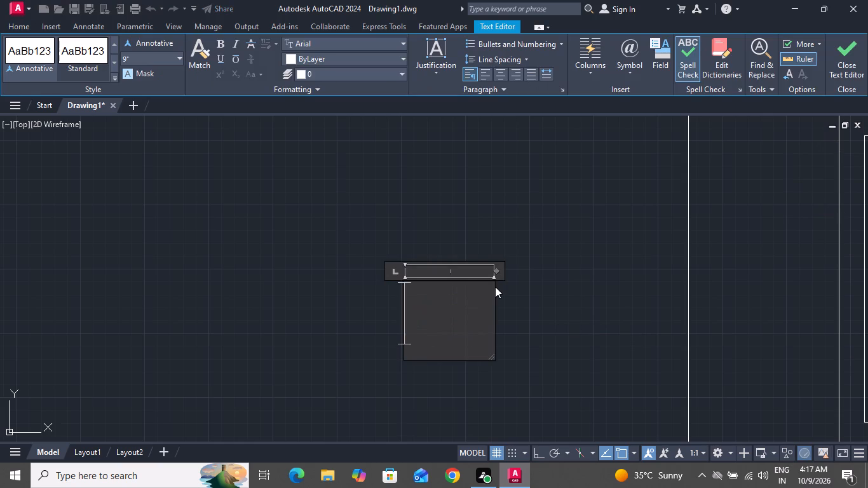
text(li)
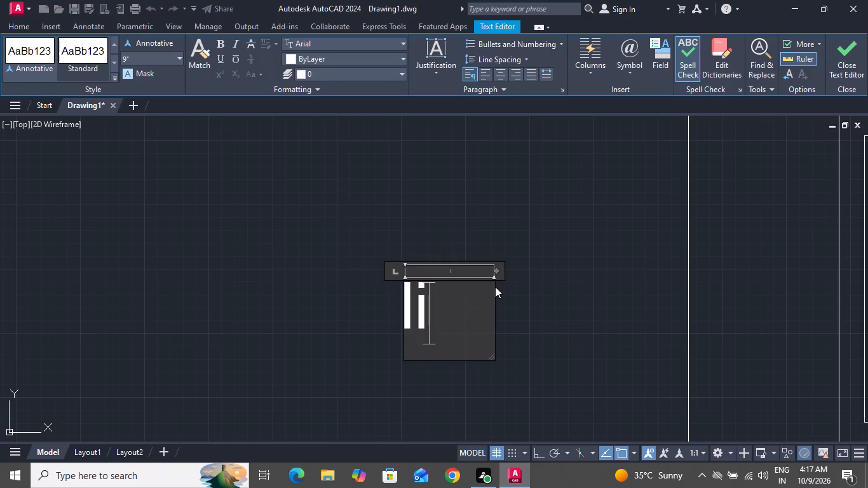
text(ving)
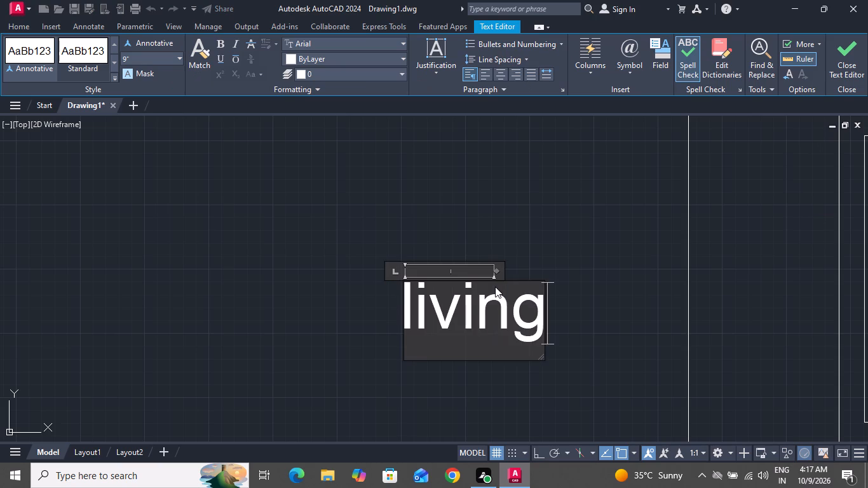
key(space)
key(Return)
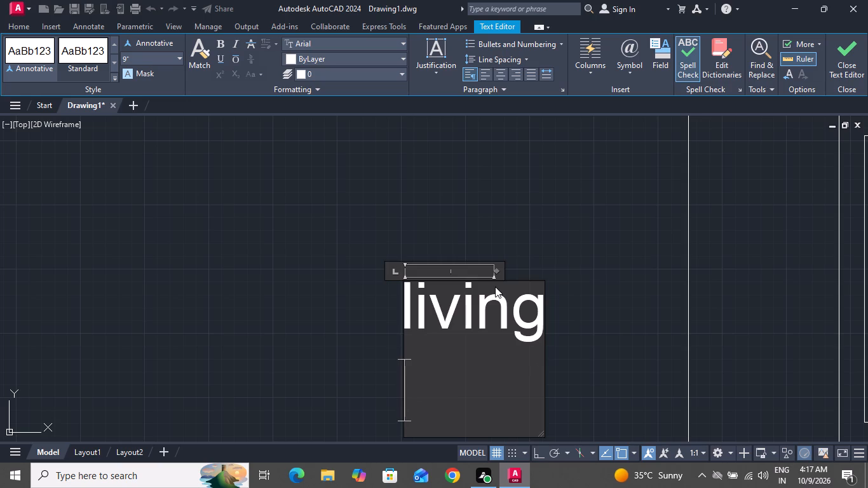
text(19)
key(apostrophe)
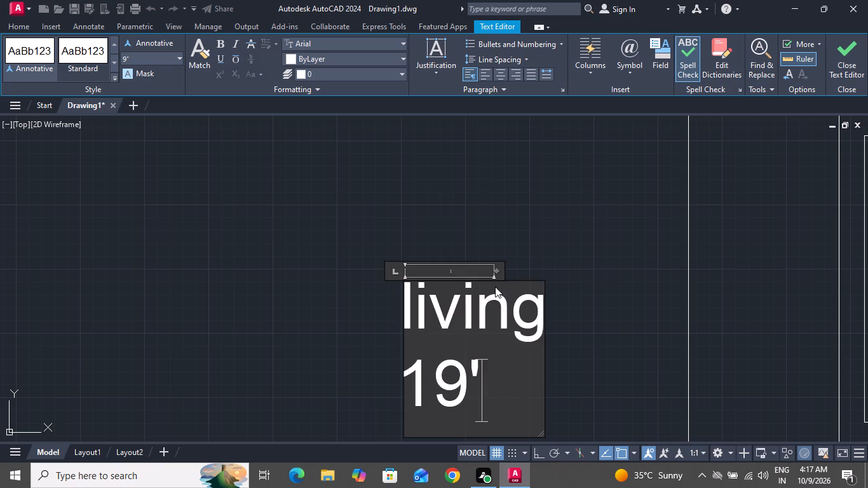
text(6")
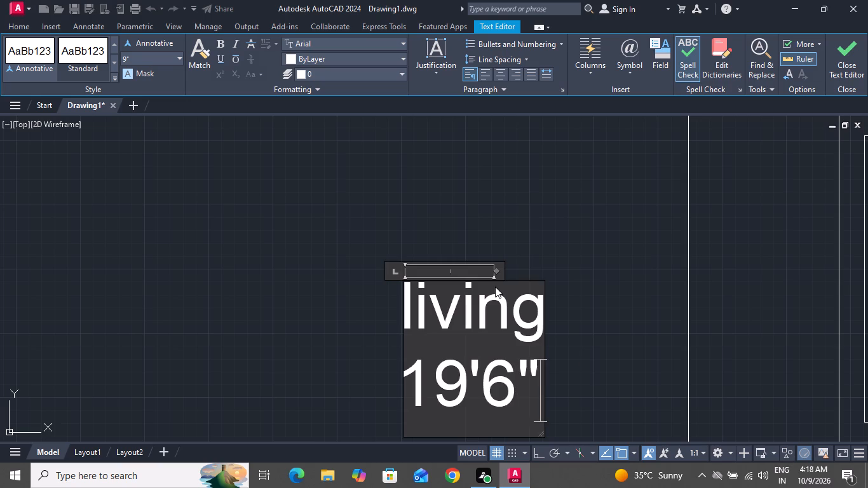
key(x)
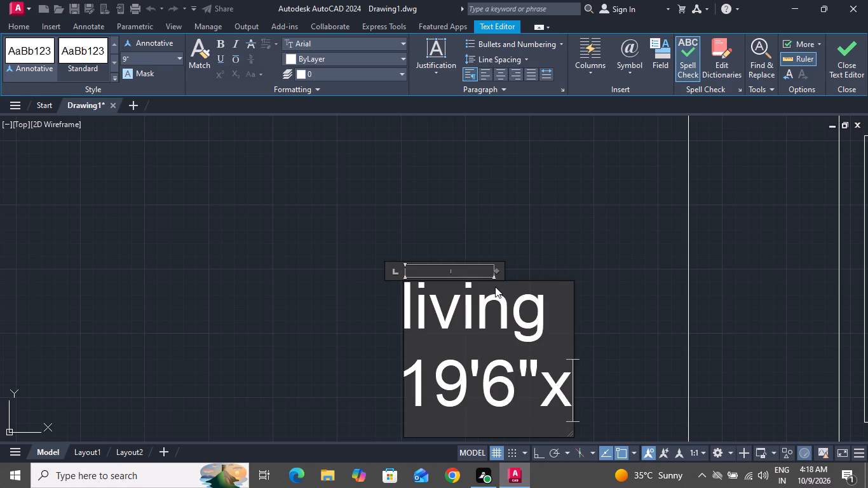
text(12')
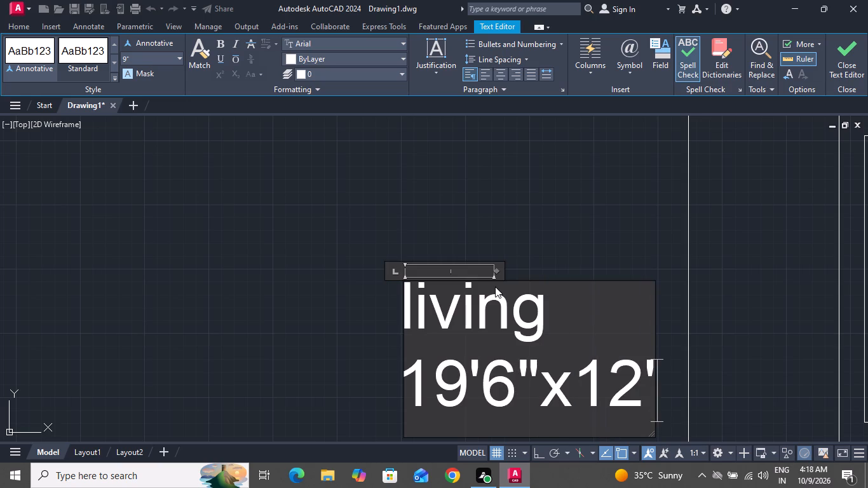
key(1)
key(shift+quotedbl)
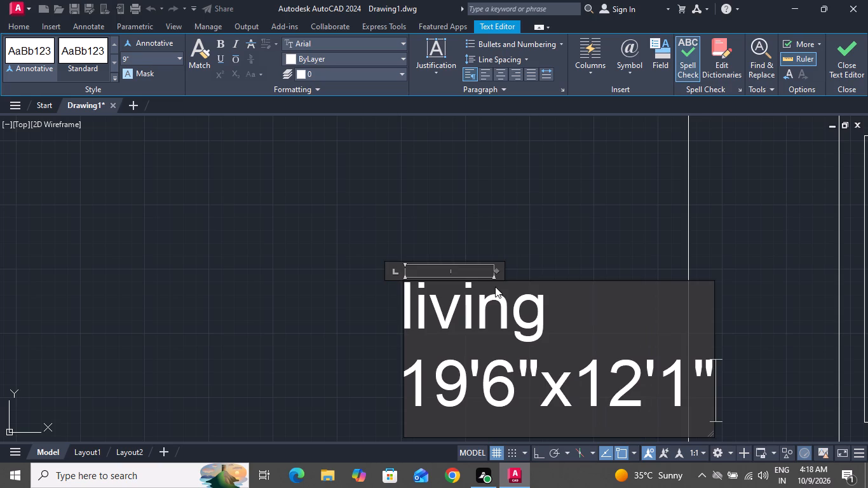
click(482, 212)
Move the living label up and left, towards the middle of the large rectangle beside the sofas.
click(499, 308)
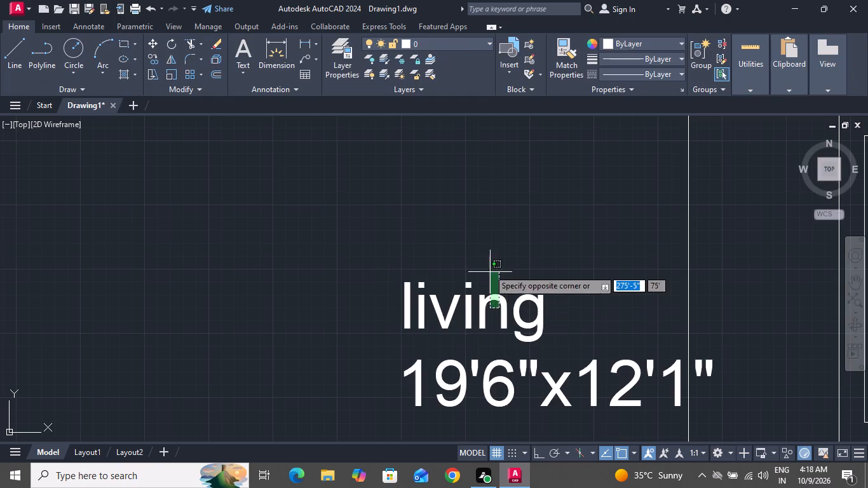
click(414, 290)
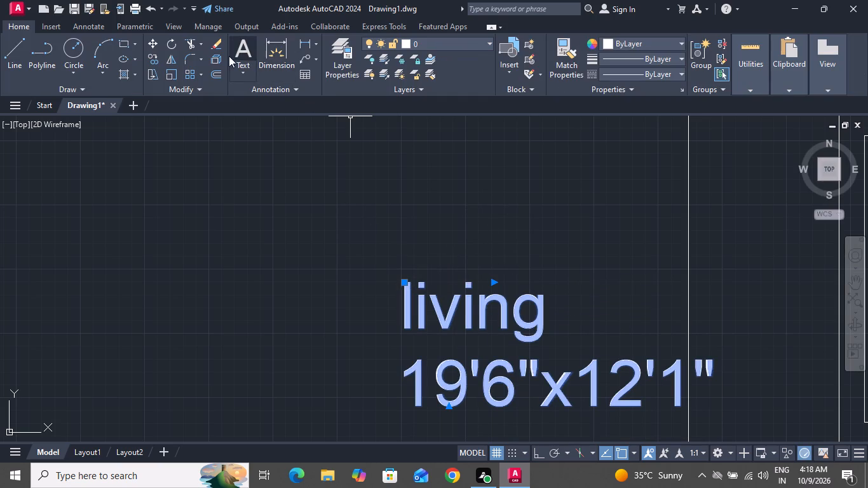
click(156, 42)
click(400, 302)
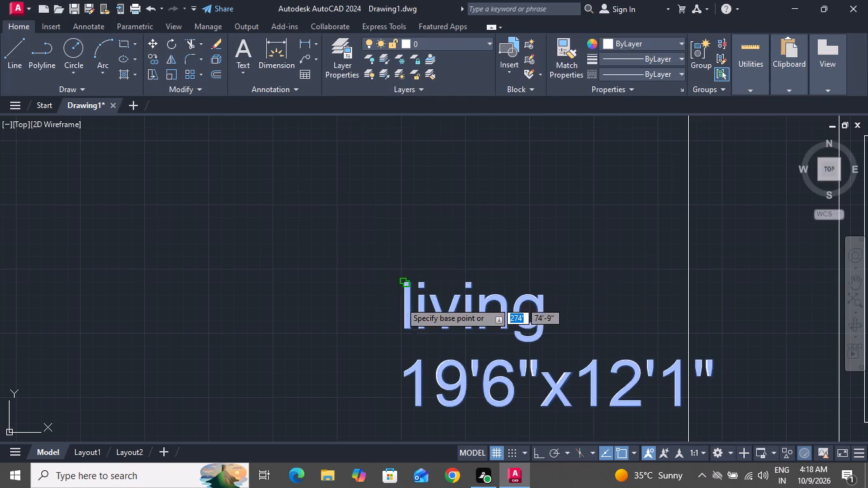
click(247, 207)
Copy the toilet label to the open strip above the 26' dimension, beside the kitchen's outer door.
scroll(441, 255, down, 2)
scroll(441, 261, up, 1)
scroll(462, 273, down, 3)
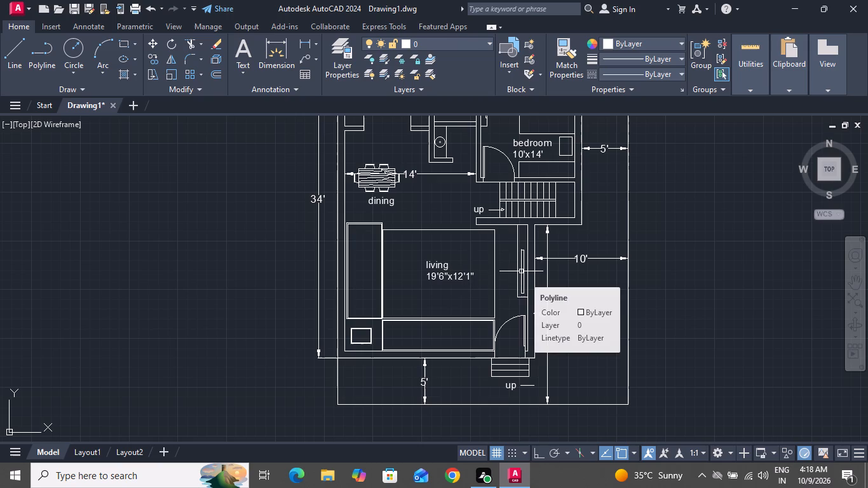
scroll(544, 278, down, 2)
scroll(557, 243, up, 1)
scroll(557, 240, down, 1)
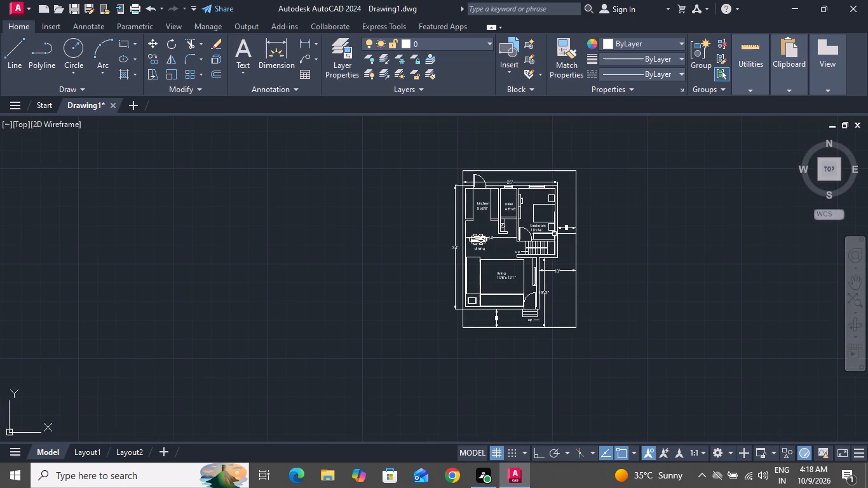
scroll(534, 231, up, 3)
scroll(529, 238, down, 2)
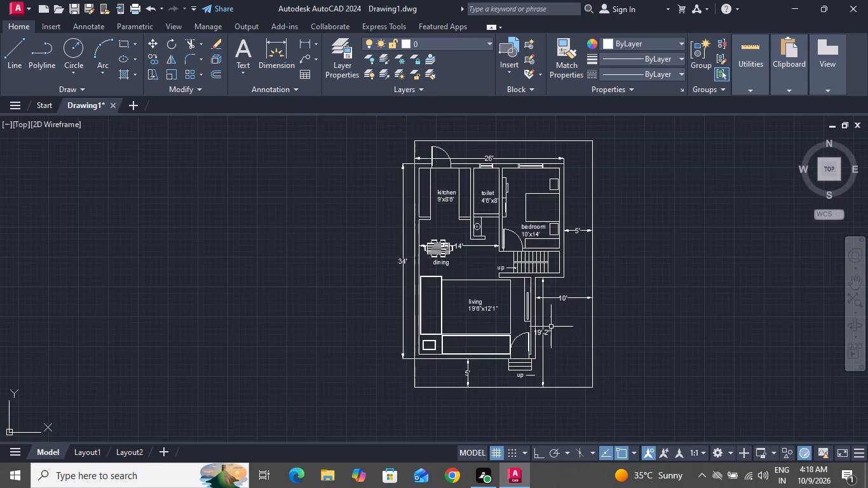
scroll(551, 330, up, 3)
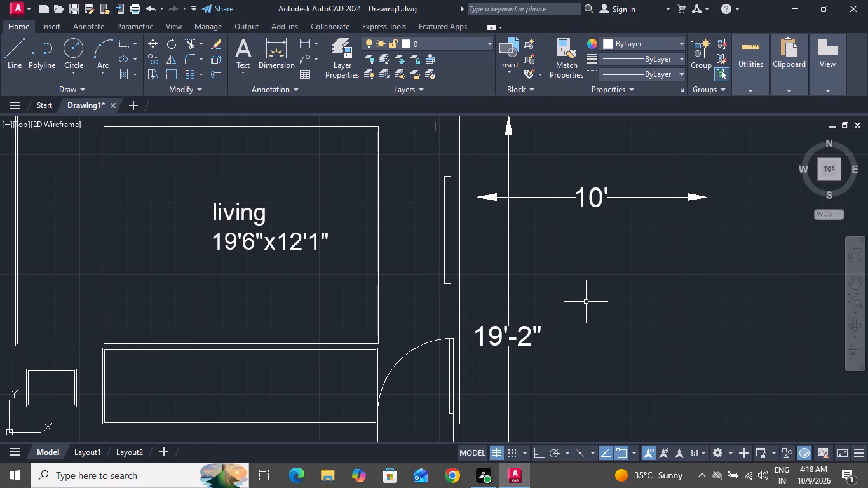
scroll(587, 302, down, 3)
scroll(490, 129, up, 3)
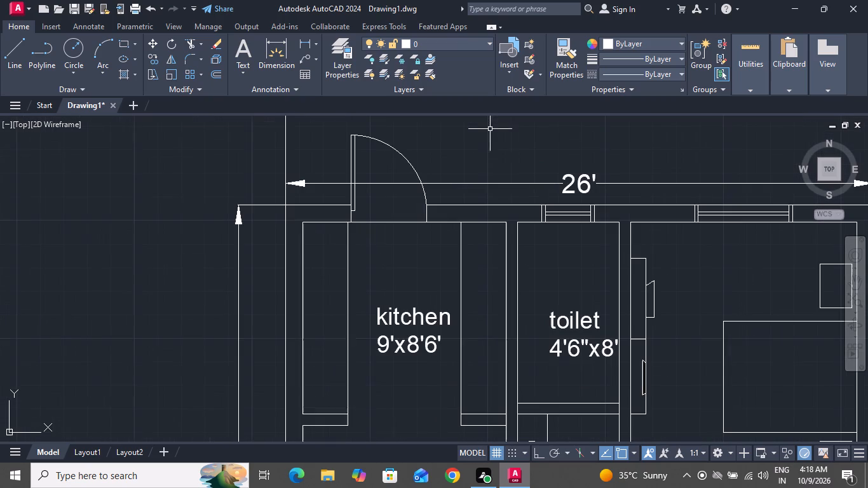
click(566, 320)
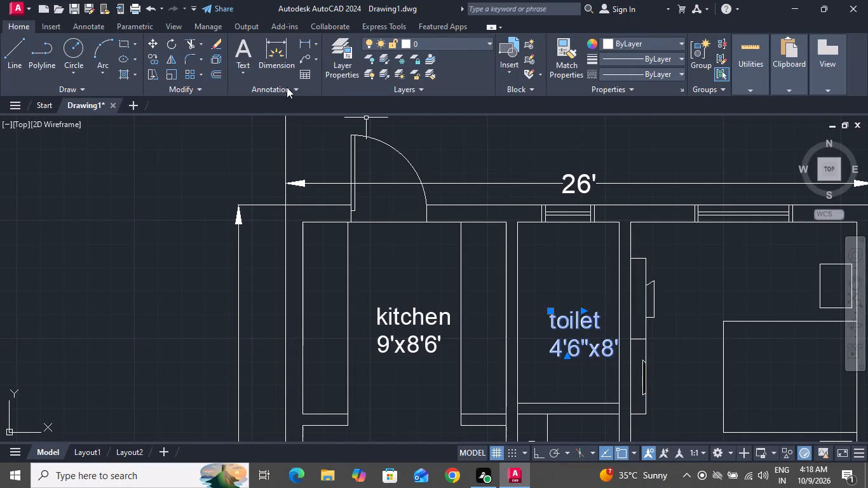
click(154, 59)
click(559, 316)
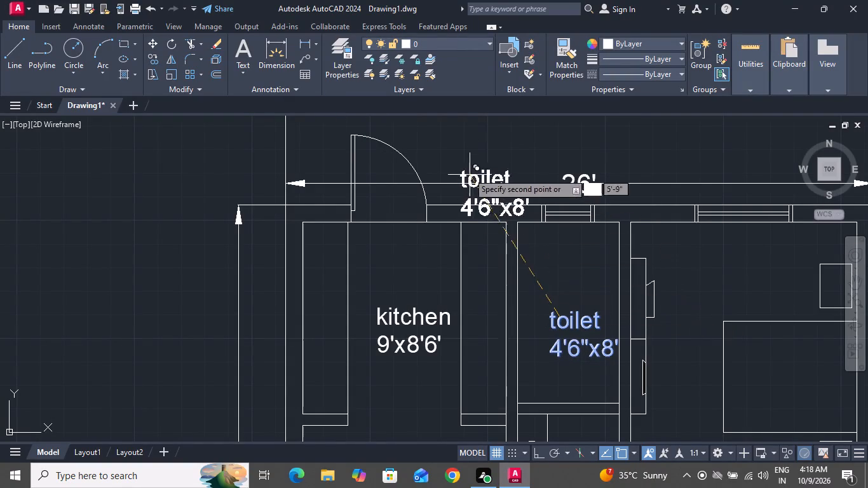
click(456, 126)
right_click(516, 245)
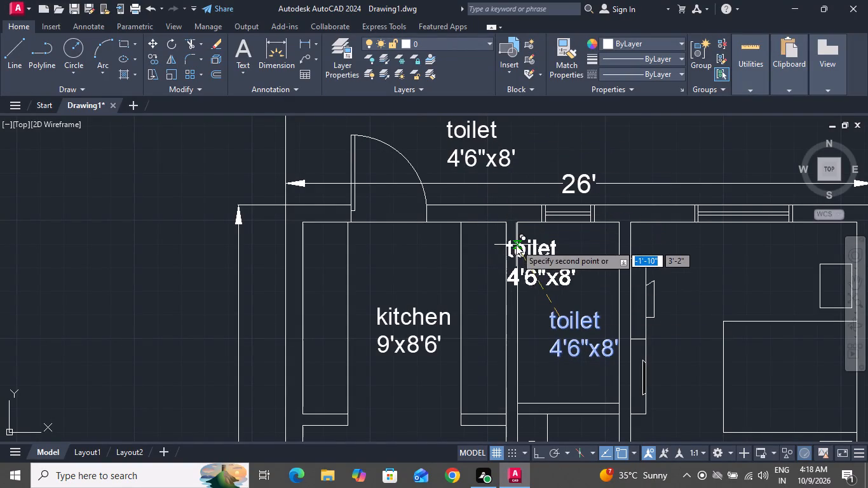
click(537, 262)
Replace the copied toilet label's two lines above the 26' dimension with "utility".
scroll(480, 153, up, 5)
scroll(485, 166, down, 3)
scroll(485, 168, up, 1)
scroll(485, 168, down, 2)
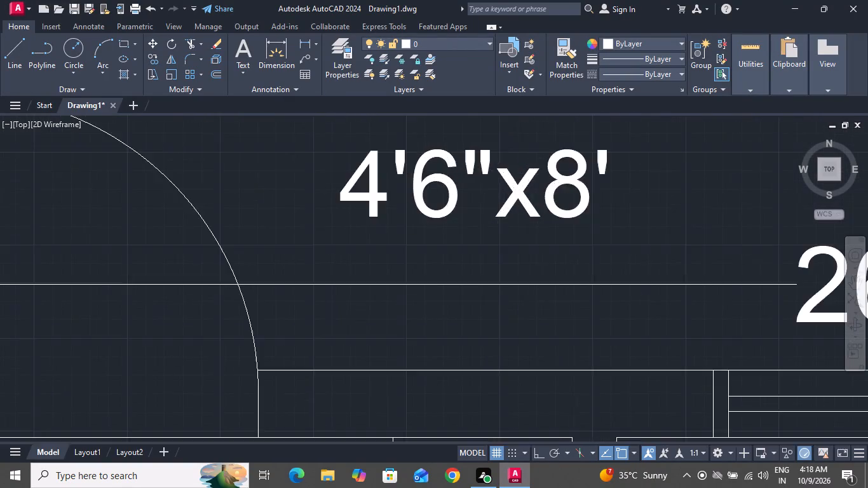
scroll(502, 177, down, 2)
scroll(484, 142, up, 2)
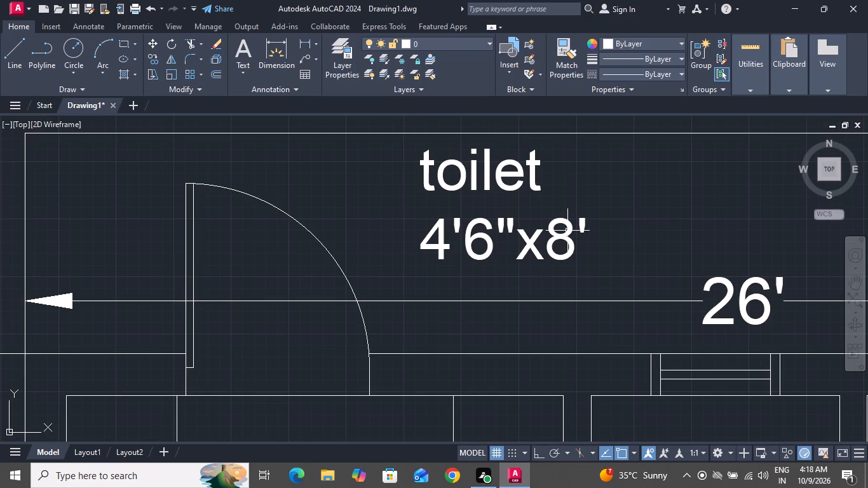
triple_click(567, 231)
click(597, 234)
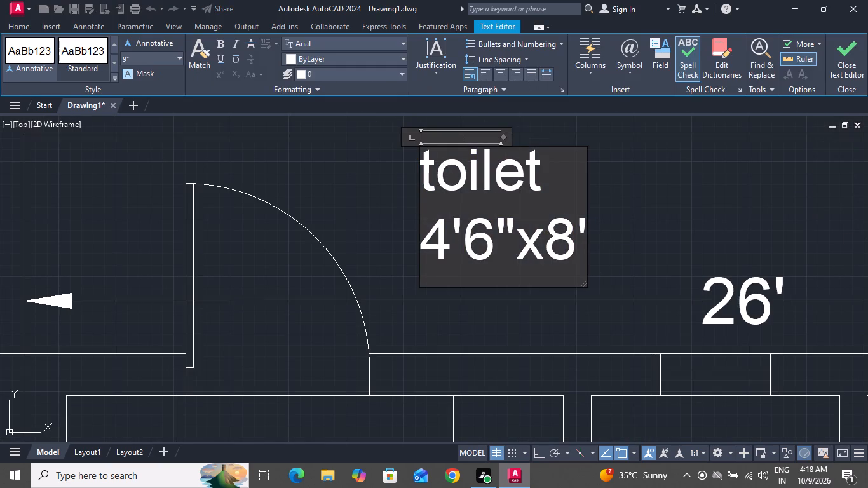
key(BackSpace)
key(BackSpace)
key(BackSpace)
key(BackSpace)
key(BackSpace)
key(BackSpace)
key(BackSpace)
key(BackSpace)
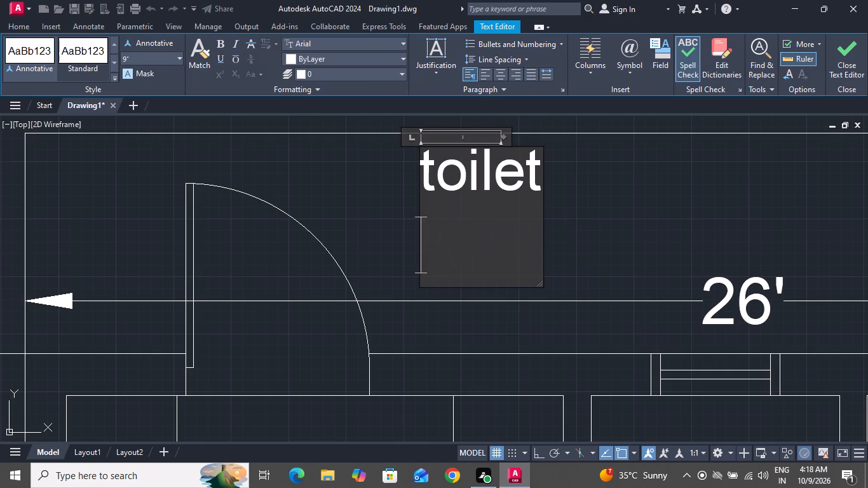
key(BackSpace)
key(BackSpace)
key(BackSpace)
key(BackSpace)
key(BackSpace)
key(BackSpace)
key(BackSpace)
key(BackSpace)
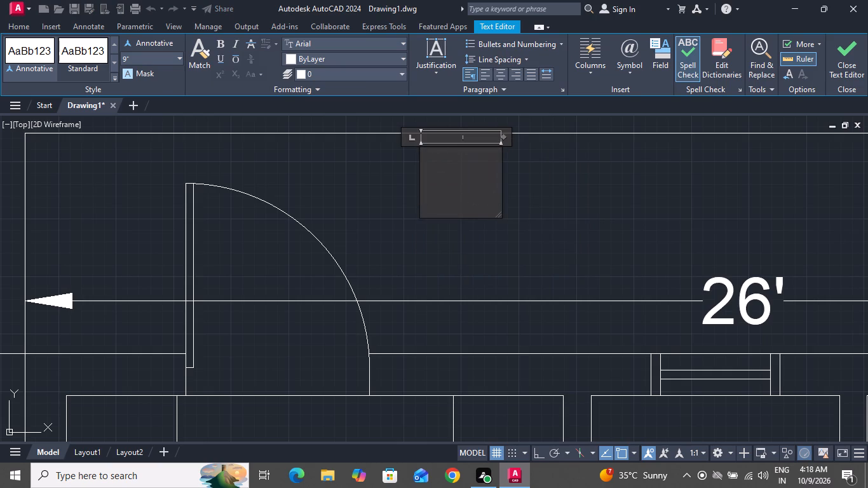
key(u)
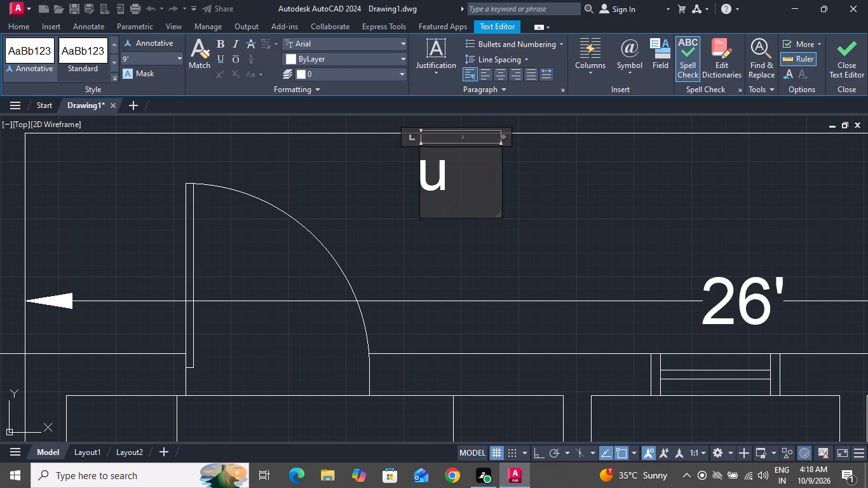
text(tility)
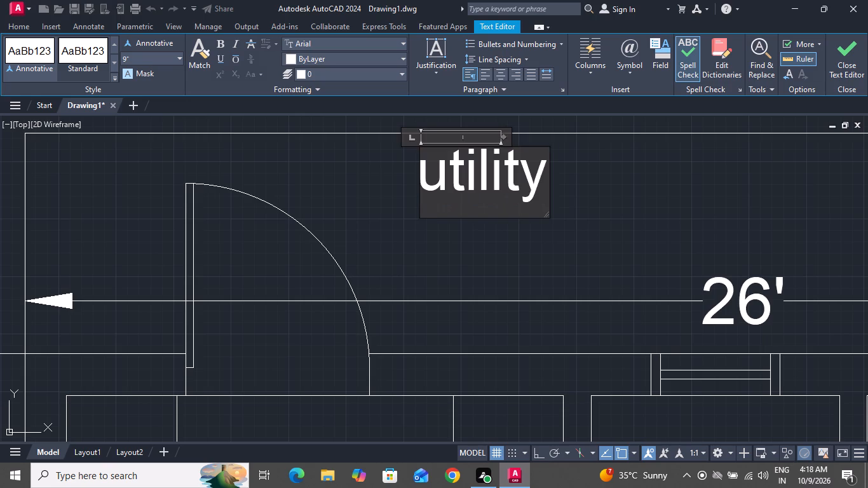
Finish the utility text and move the label down, just above the 26' dimension line beside the kitchen's outer door.
click(597, 234)
scroll(607, 256, down, 2)
click(567, 229)
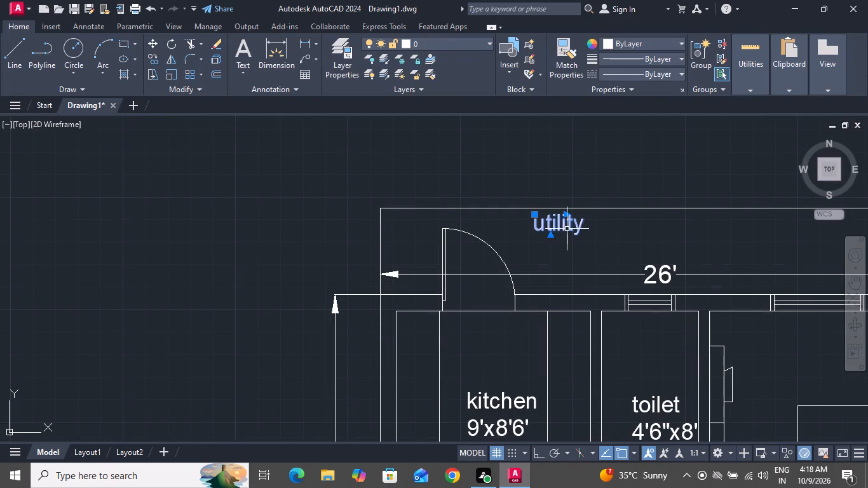
click(149, 44)
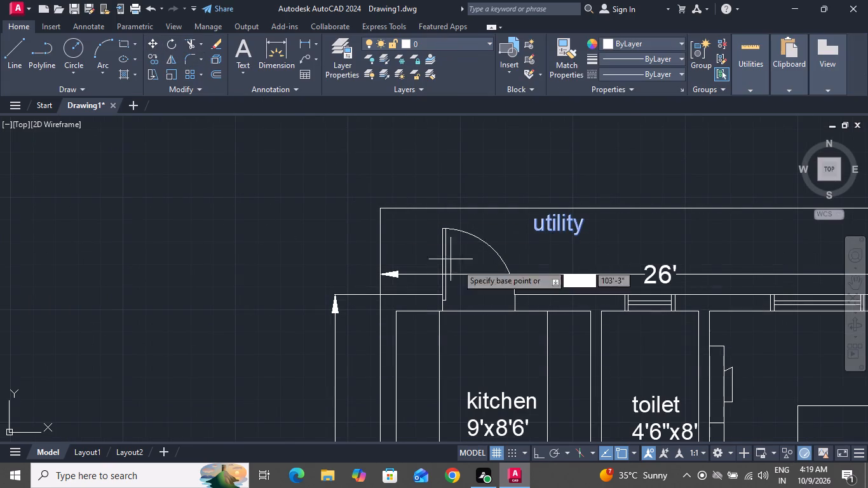
click(549, 233)
click(540, 266)
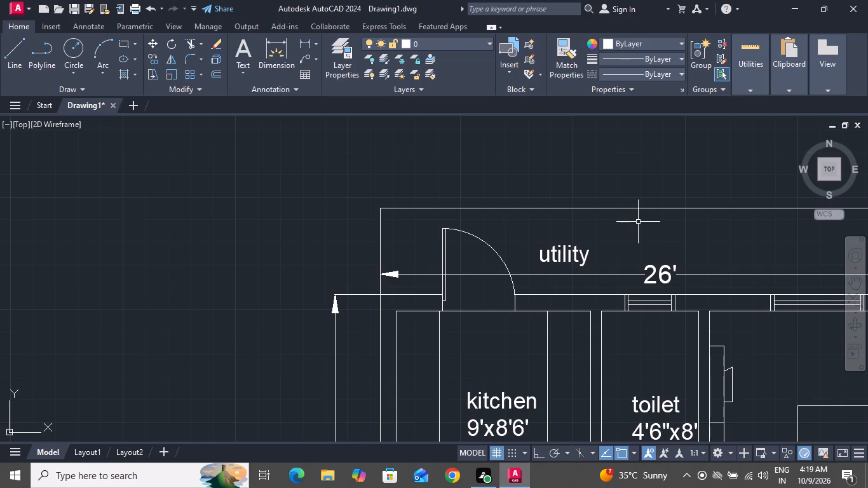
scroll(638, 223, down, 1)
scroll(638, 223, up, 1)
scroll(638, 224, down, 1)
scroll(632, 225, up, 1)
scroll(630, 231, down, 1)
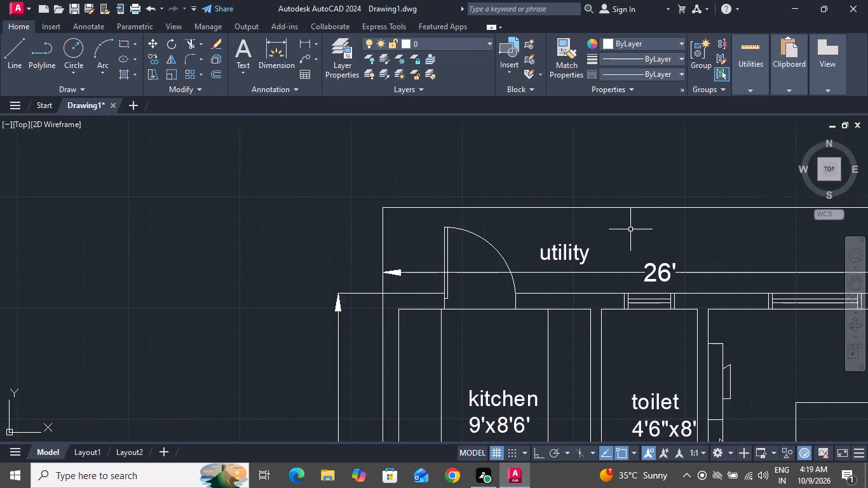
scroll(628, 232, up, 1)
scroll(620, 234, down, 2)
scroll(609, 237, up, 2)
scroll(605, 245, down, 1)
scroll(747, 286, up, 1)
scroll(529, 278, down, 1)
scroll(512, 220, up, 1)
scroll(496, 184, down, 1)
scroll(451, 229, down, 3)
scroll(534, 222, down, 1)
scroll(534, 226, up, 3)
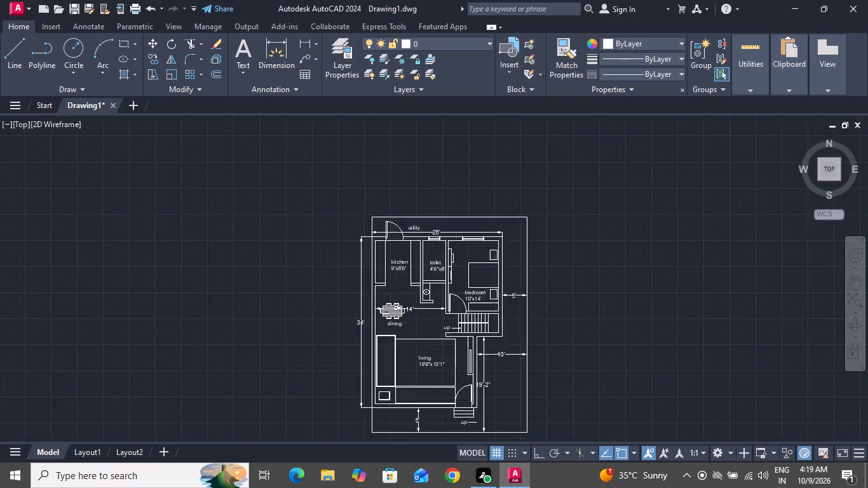
Add a vertical linear dimension between the building's upper corner beside the bedroom and the outer boundary line above it.
scroll(524, 231, down, 1)
scroll(524, 231, up, 1)
click(304, 45)
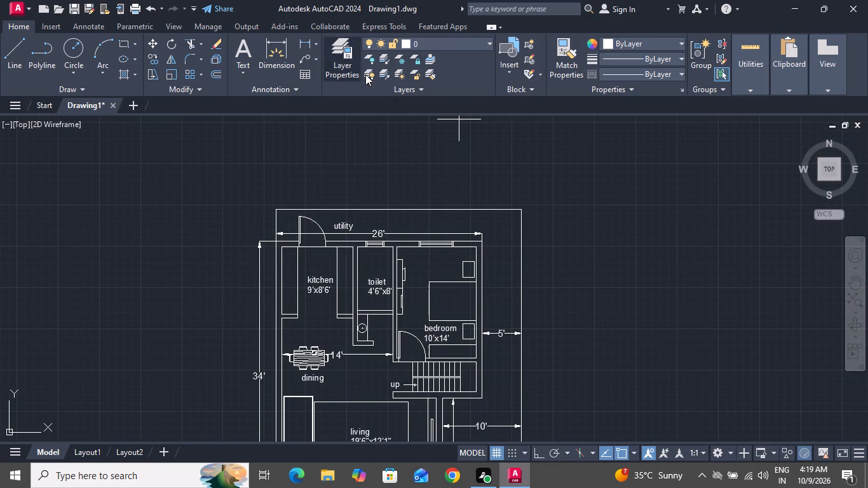
scroll(432, 231, up, 3)
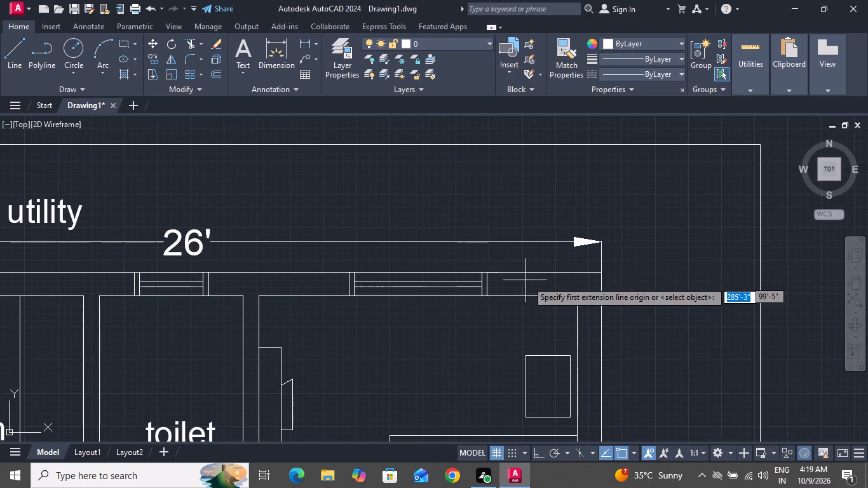
click(601, 272)
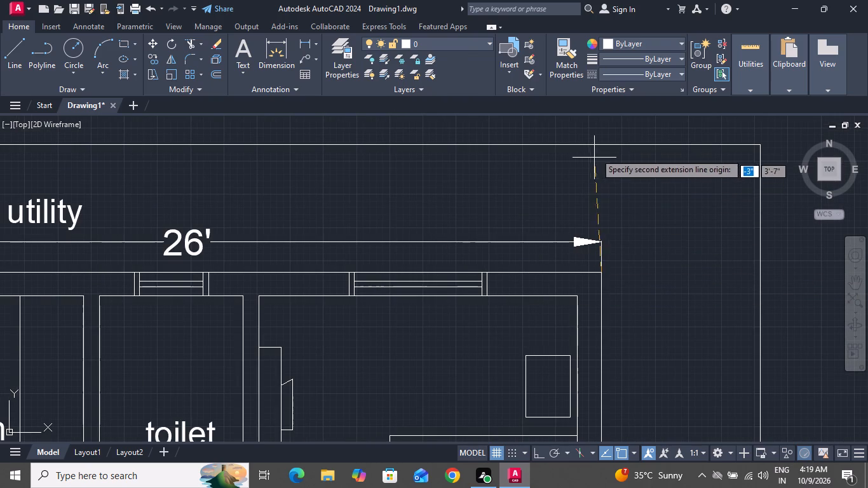
click(601, 144)
click(619, 151)
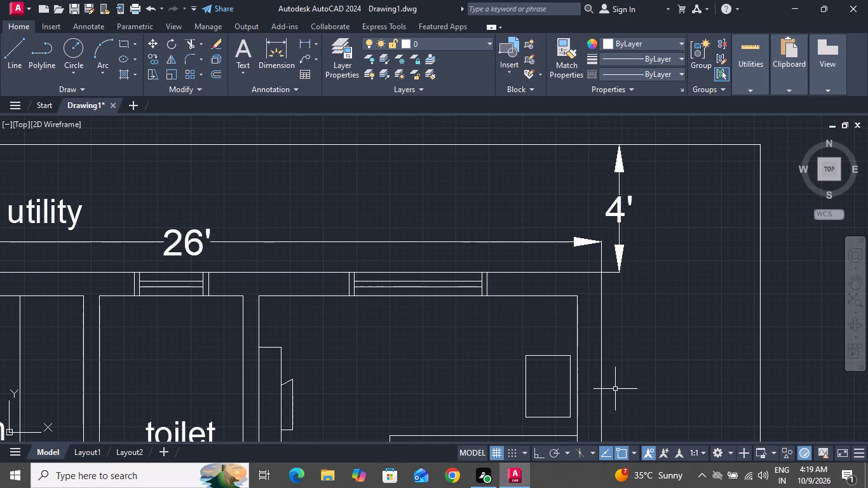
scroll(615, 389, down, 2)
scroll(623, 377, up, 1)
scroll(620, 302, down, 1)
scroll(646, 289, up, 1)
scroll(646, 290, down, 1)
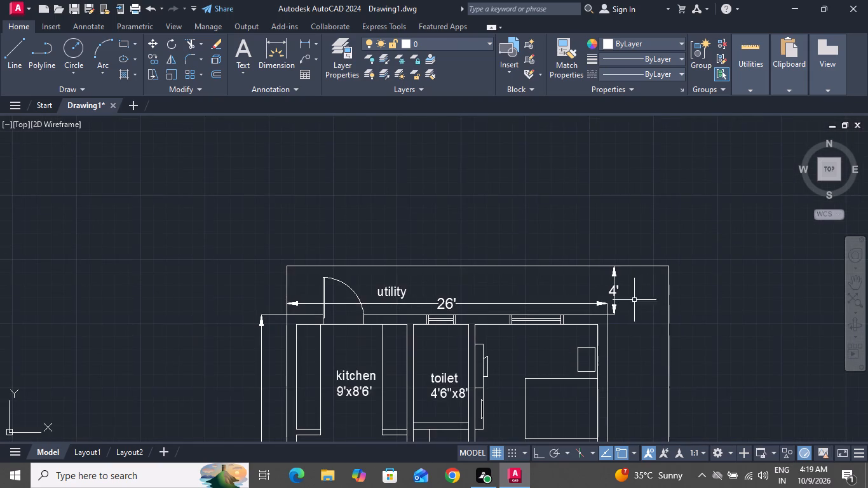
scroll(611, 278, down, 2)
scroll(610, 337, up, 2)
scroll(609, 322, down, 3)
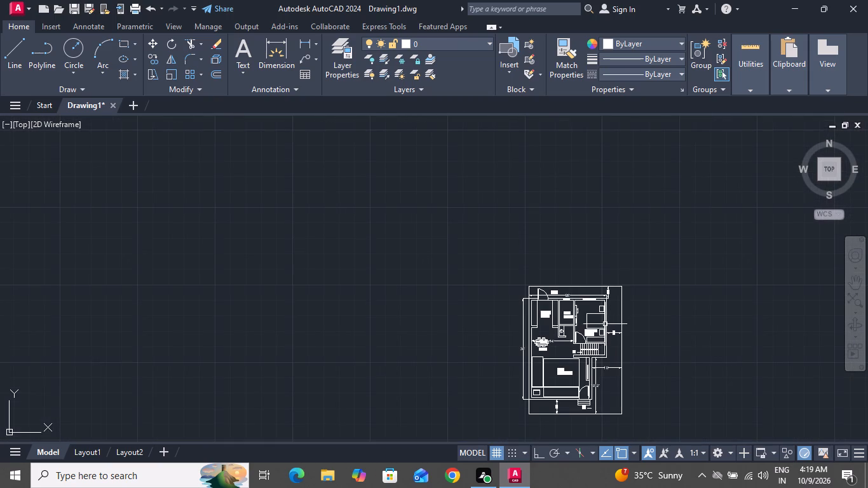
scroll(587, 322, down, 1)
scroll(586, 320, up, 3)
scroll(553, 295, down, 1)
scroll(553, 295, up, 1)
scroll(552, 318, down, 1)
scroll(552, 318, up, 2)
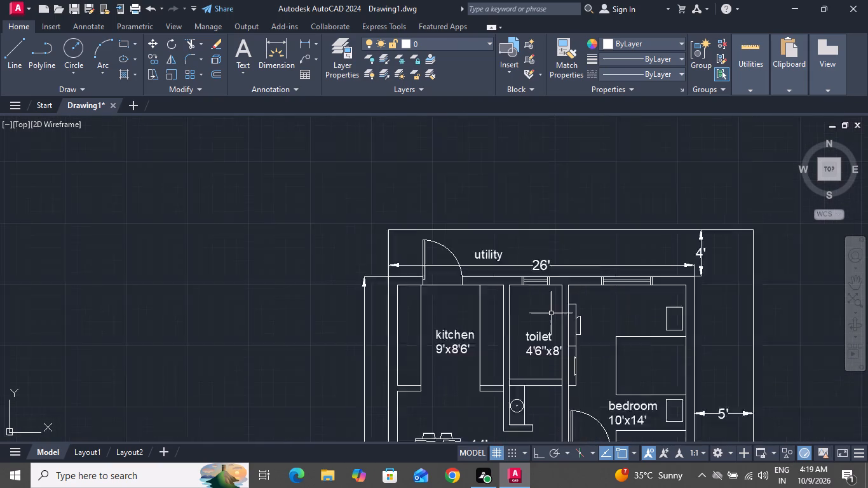
Insert the Vehicles - Imperial and Toilet - Imperial blocks from the architectural tool palette near the kitchen side of the plan.
scroll(551, 313, up, 1)
text(tp)
key(space)
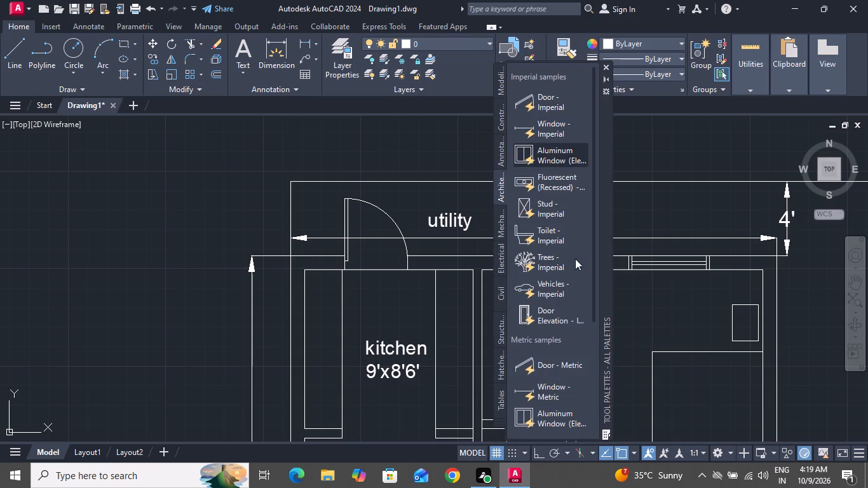
drag(526, 282, 186, 281)
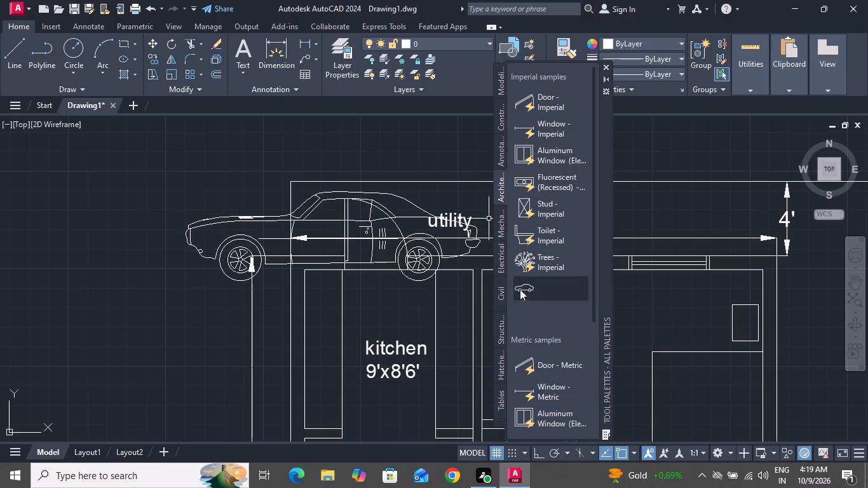
drag(524, 241, 122, 299)
click(604, 67)
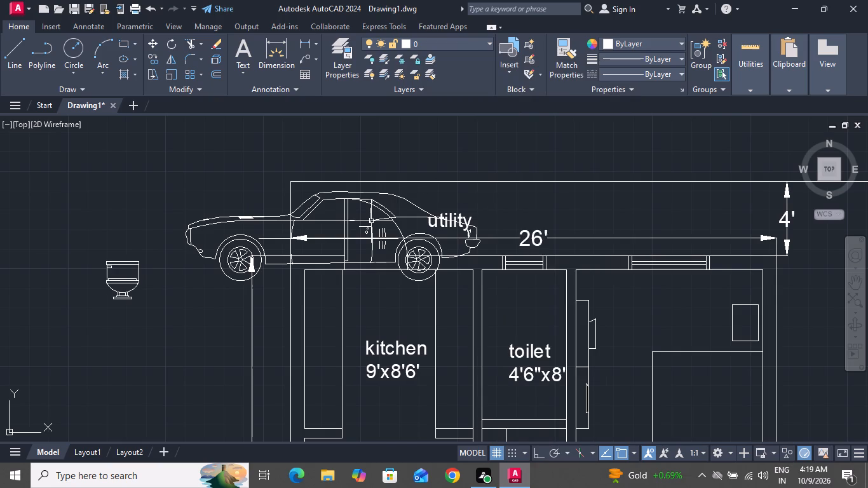
Move the car, together with the overlapping kitchen outer door, to the open space outside the boundary beside the bedroom.
click(369, 223)
click(313, 217)
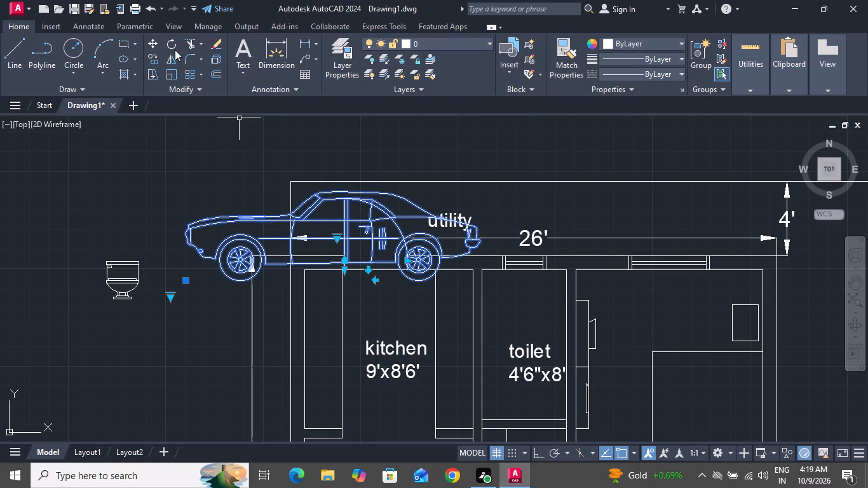
click(147, 39)
click(254, 231)
scroll(97, 247, down, 1)
scroll(126, 238, up, 1)
scroll(126, 238, down, 1)
scroll(126, 238, up, 1)
scroll(132, 224, down, 3)
scroll(117, 218, up, 1)
scroll(117, 218, down, 1)
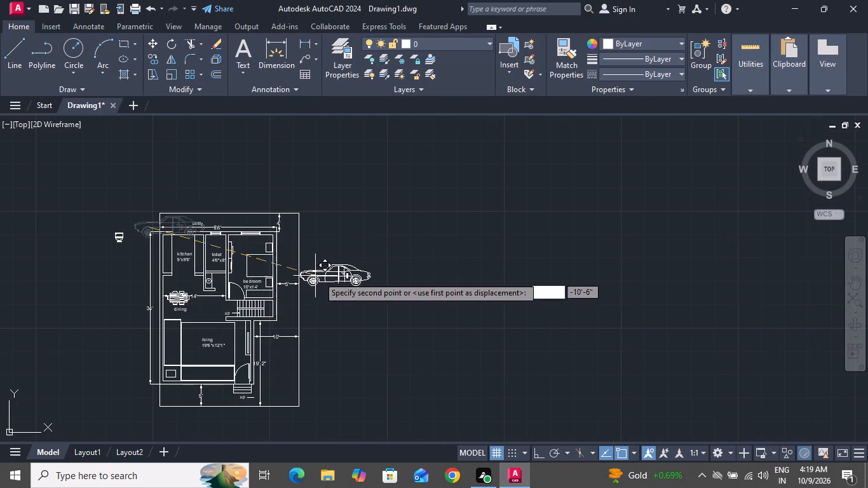
click(320, 276)
Change the inserted toilet block's view to Round (Plan).
scroll(139, 251, up, 1)
scroll(139, 251, down, 1)
scroll(139, 251, up, 3)
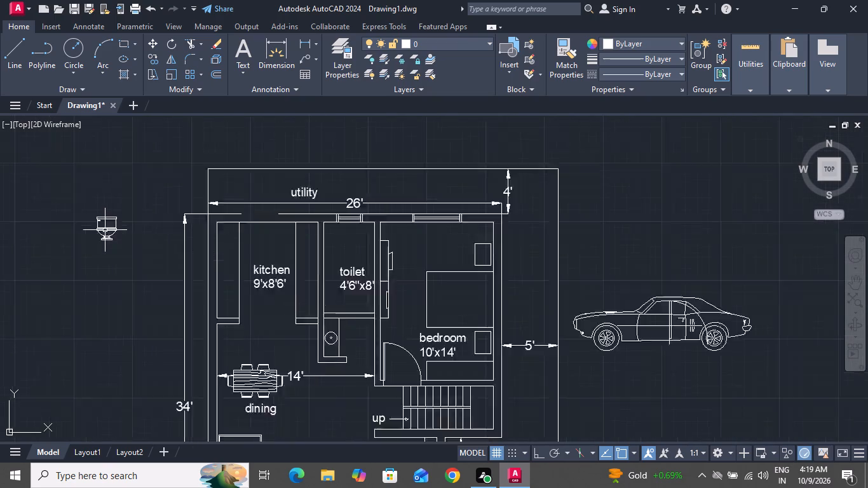
scroll(105, 230, up, 1)
click(105, 230)
click(72, 264)
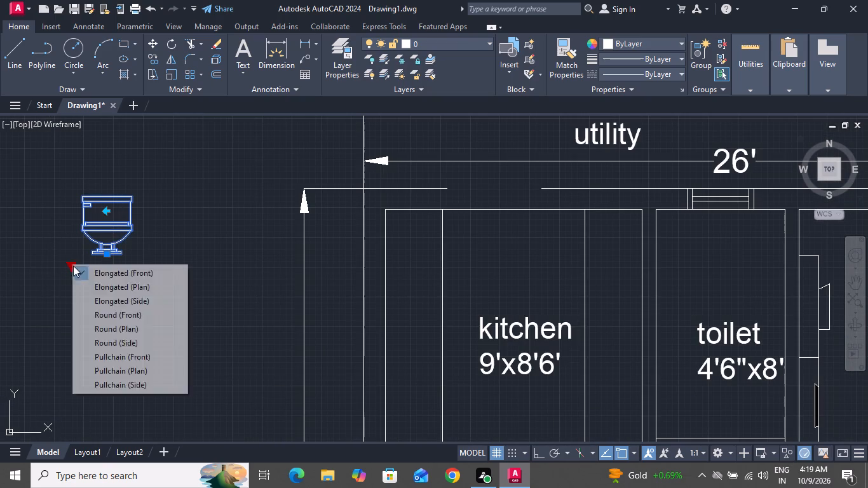
click(99, 325)
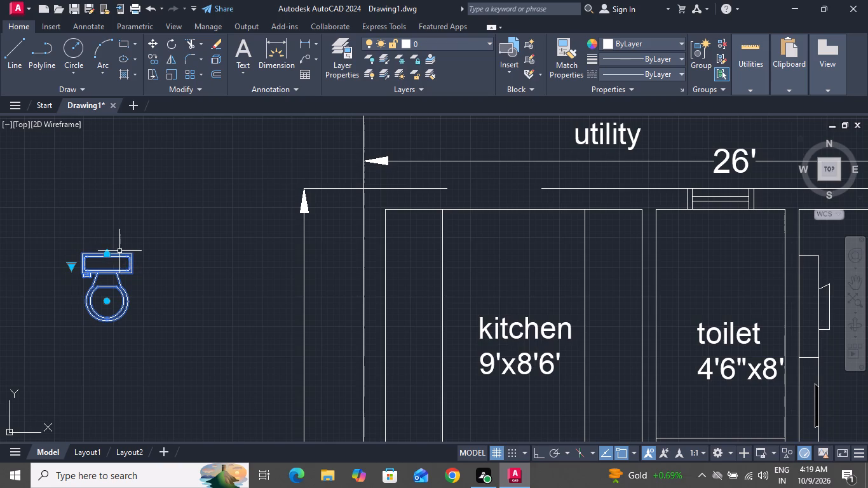
Move the toilet block by its tank's back midpoint onto the toilet room's inner wall line, centred beneath the window.
click(157, 47)
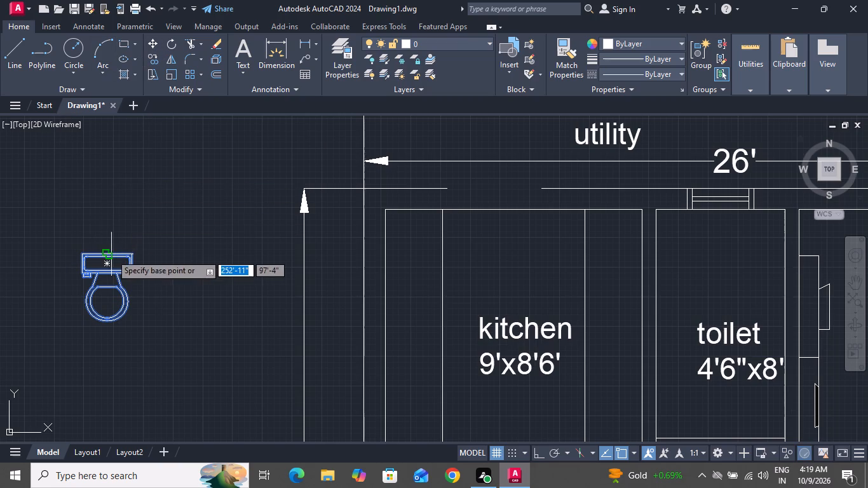
click(109, 254)
scroll(358, 224, up, 1)
scroll(360, 226, down, 2)
scroll(543, 256, down, 1)
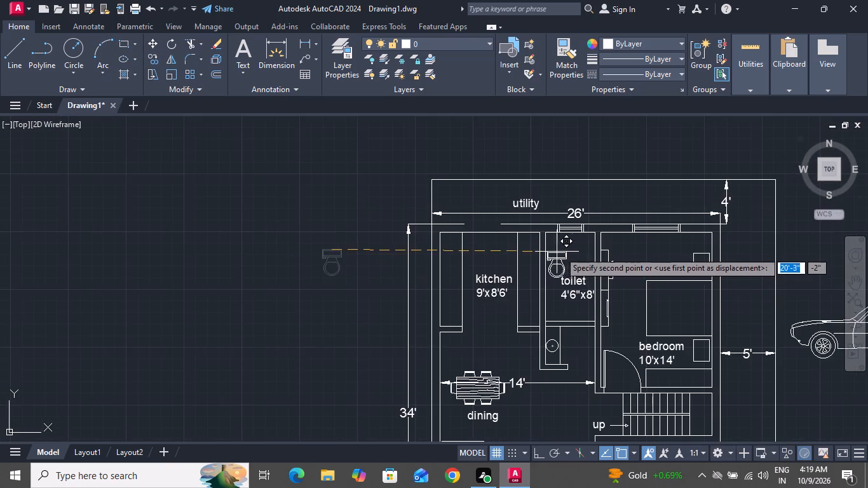
scroll(563, 248, up, 5)
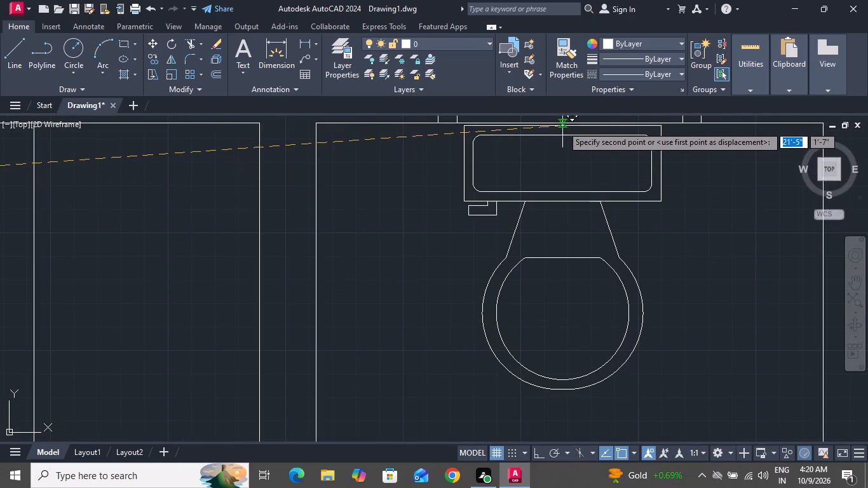
click(564, 123)
Change the car block outside the boundary from its side view to its plan view.
scroll(549, 276, up, 1)
scroll(548, 276, down, 1)
scroll(548, 276, up, 1)
scroll(536, 276, down, 3)
scroll(534, 276, up, 1)
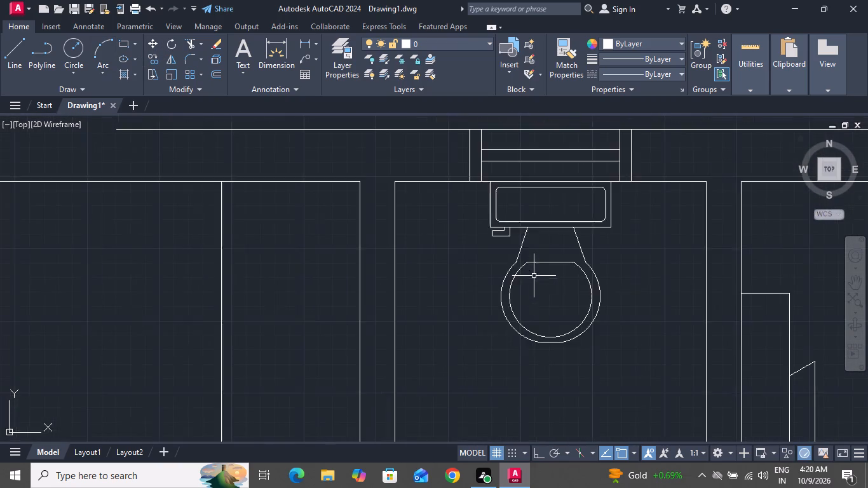
scroll(528, 278, down, 4)
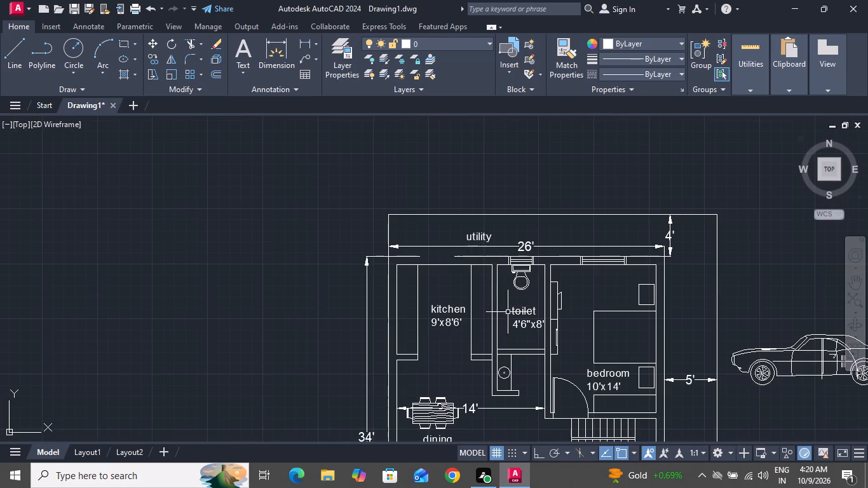
scroll(537, 342, down, 3)
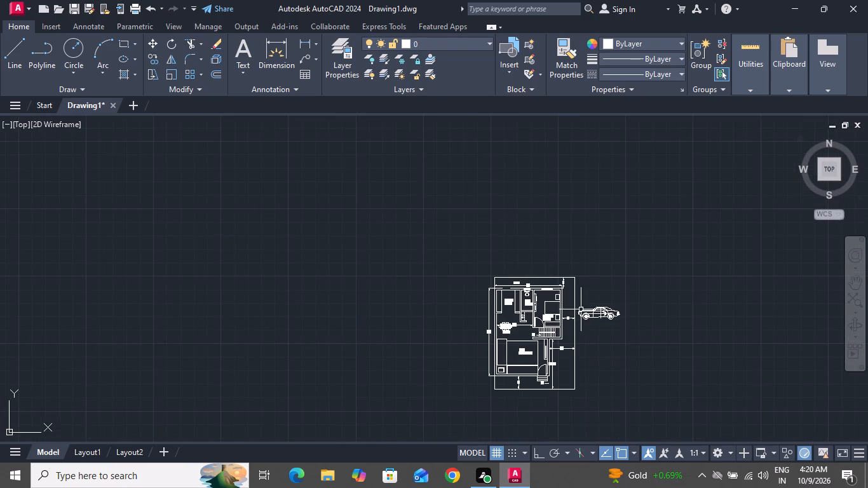
scroll(606, 323, up, 2)
click(564, 295)
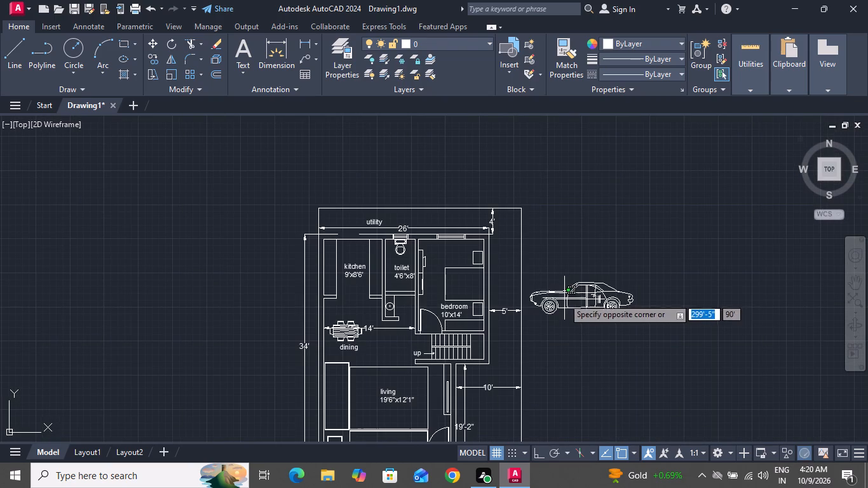
click(541, 309)
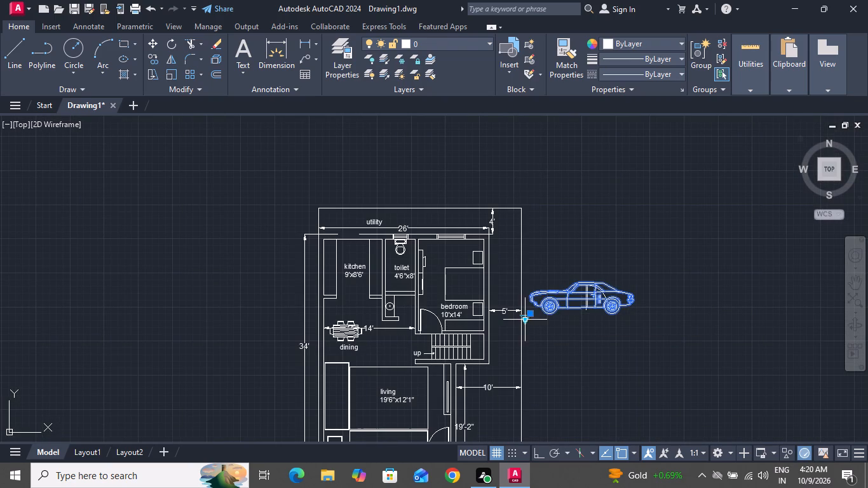
click(524, 320)
click(560, 288)
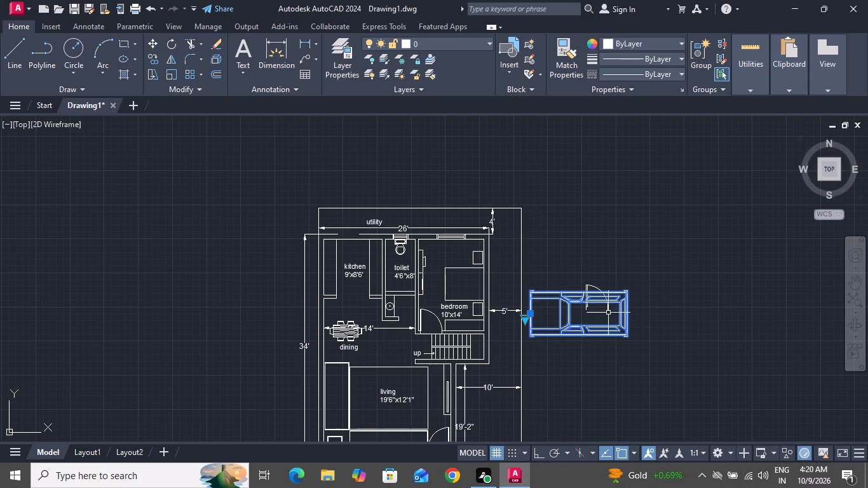
Rotate the car block 90° with Ortho on so that it stands vertically alongside the outer boundary.
click(170, 43)
click(539, 452)
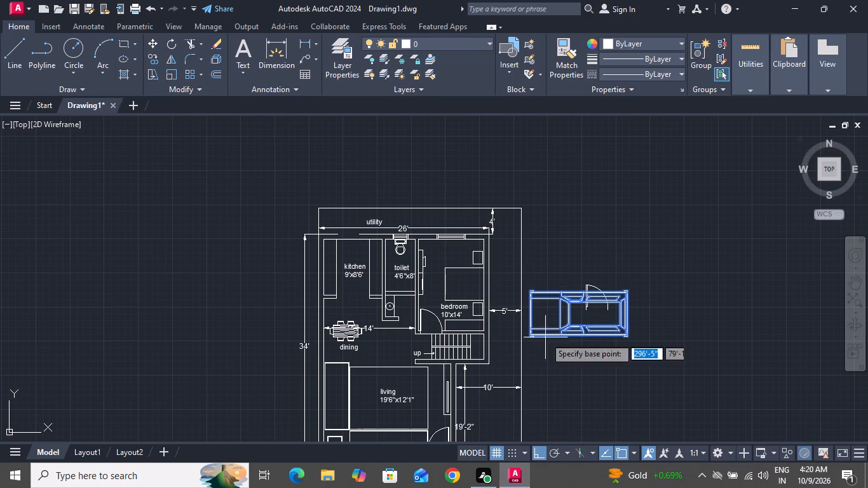
click(534, 287)
click(568, 179)
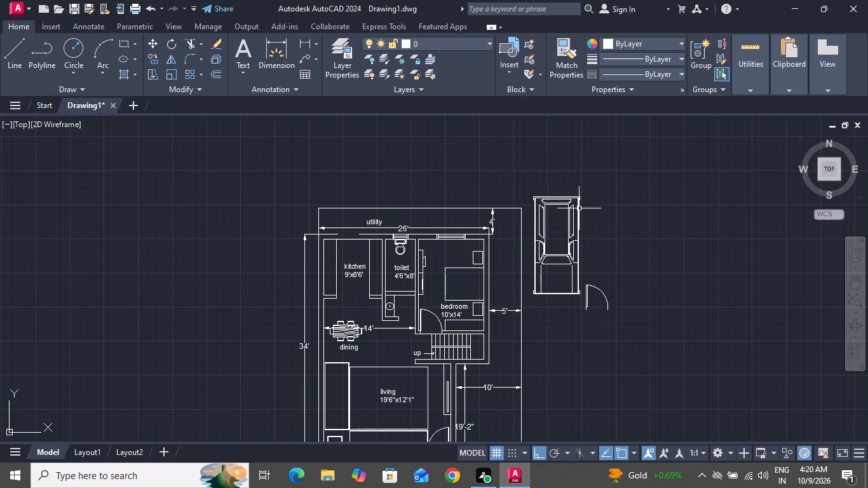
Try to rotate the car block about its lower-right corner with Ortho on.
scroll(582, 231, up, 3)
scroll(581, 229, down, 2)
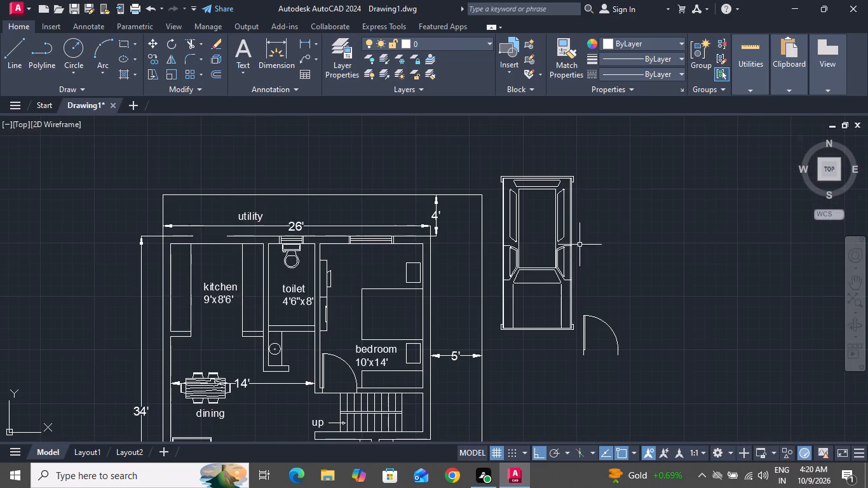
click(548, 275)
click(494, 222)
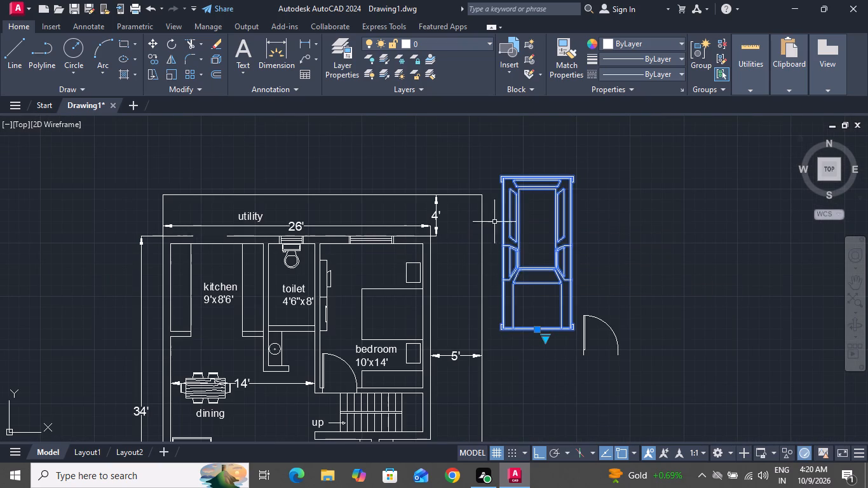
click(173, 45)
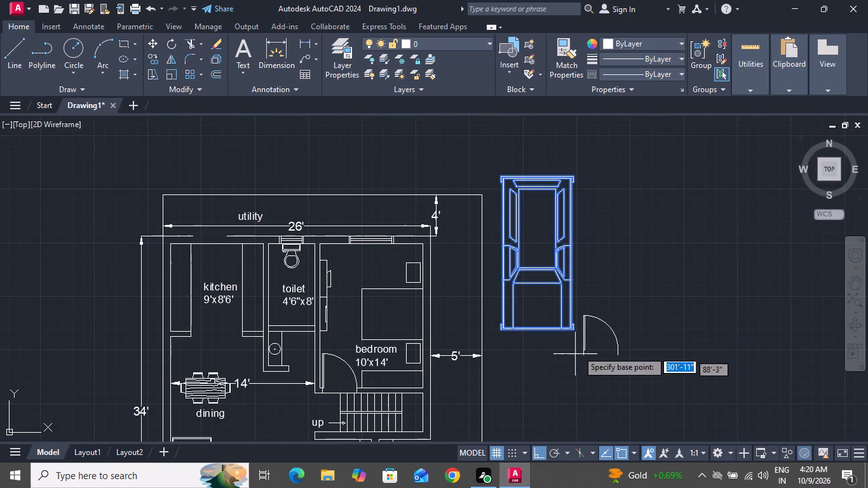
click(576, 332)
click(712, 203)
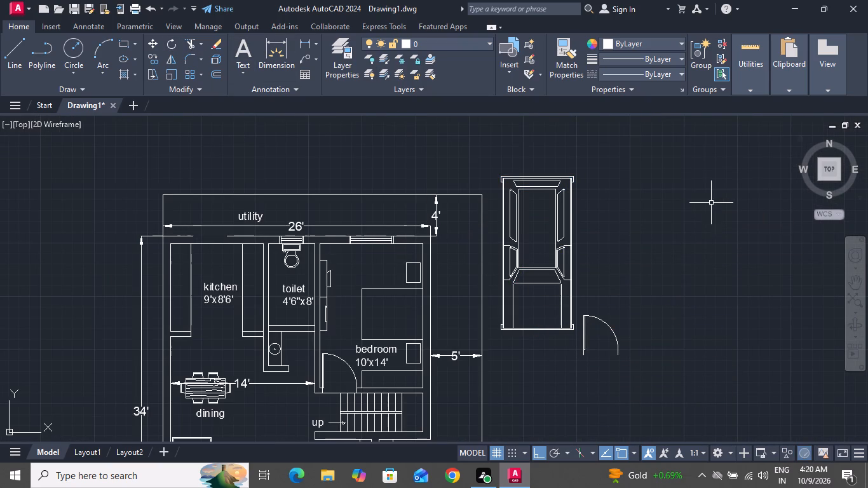
Rotate the car block 180° about its lower-right corner so that its front and rear swap direction.
click(557, 222)
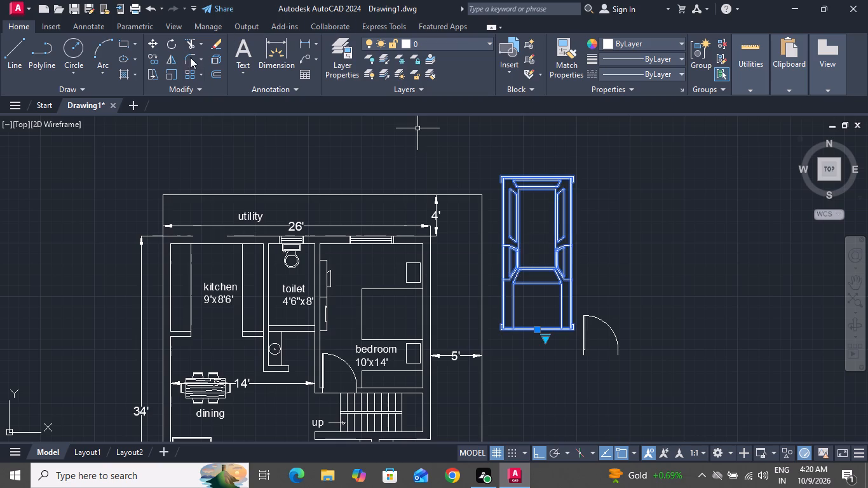
click(171, 42)
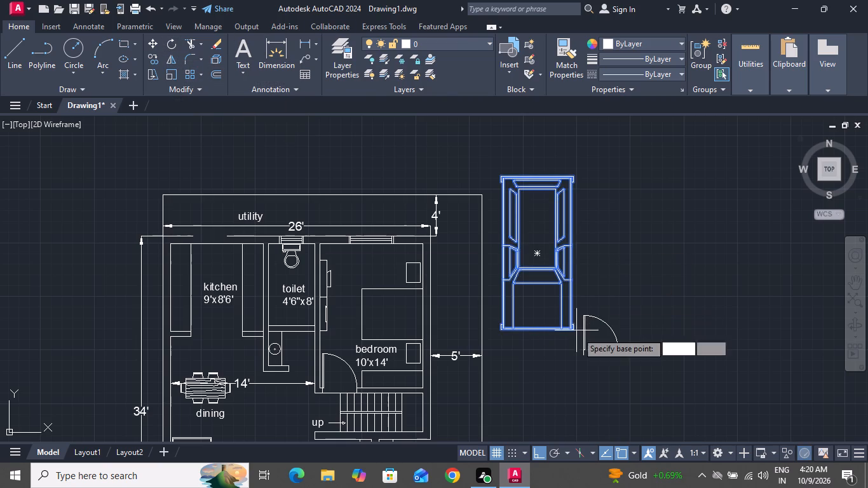
click(568, 328)
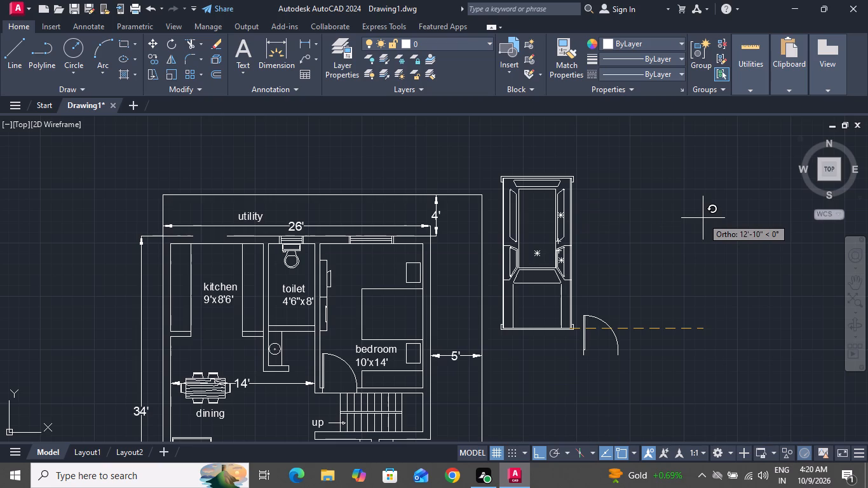
scroll(636, 350, up, 1)
scroll(636, 349, down, 3)
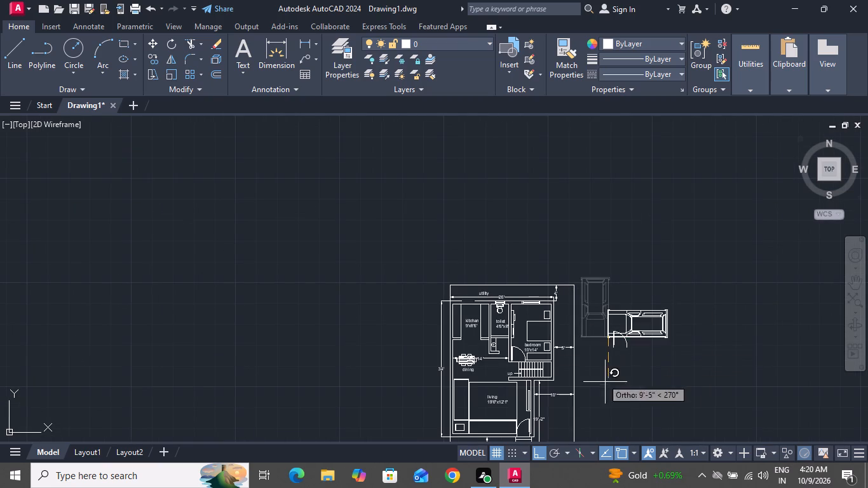
click(408, 382)
Delete the stray door block that overlaps the car outside the boundary.
scroll(607, 361, up, 4)
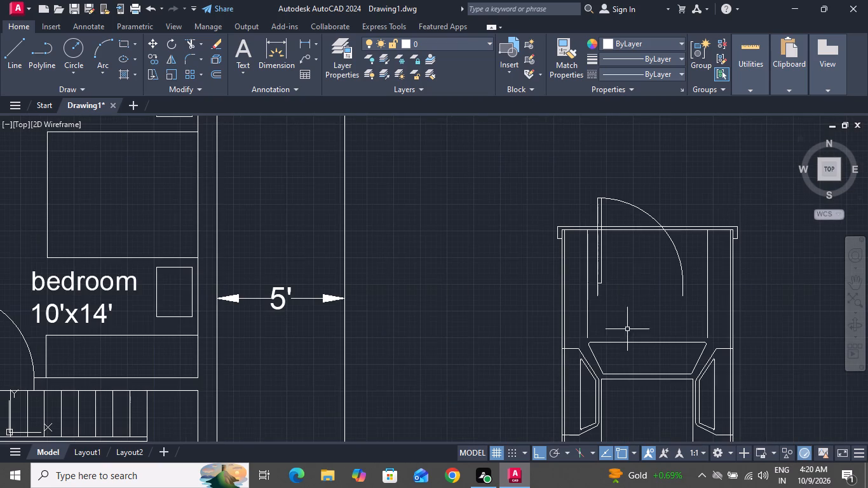
drag(628, 191, 620, 193)
click(582, 197)
click(600, 203)
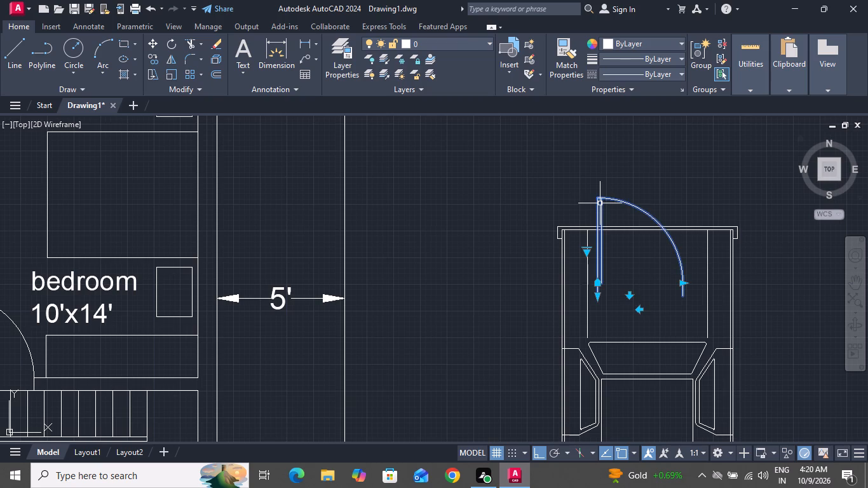
key(Delete)
Scale the car block down about its centre to roughly half its size.
scroll(606, 208, down, 3)
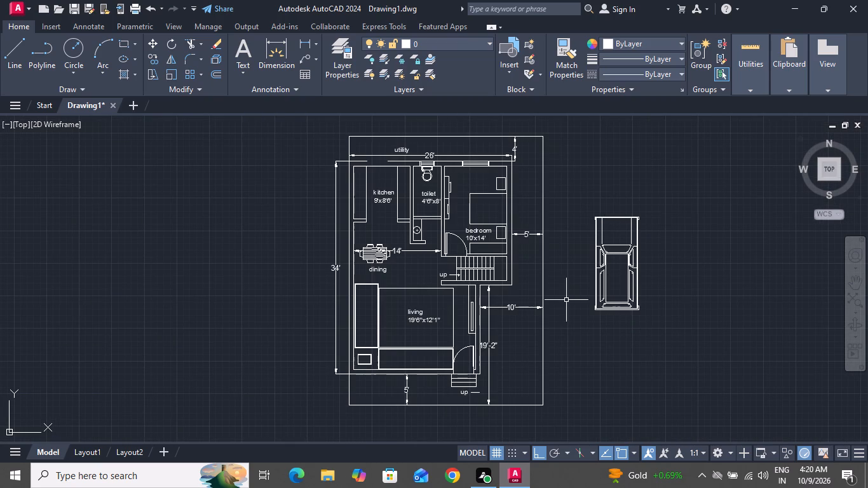
scroll(590, 285, up, 2)
click(604, 272)
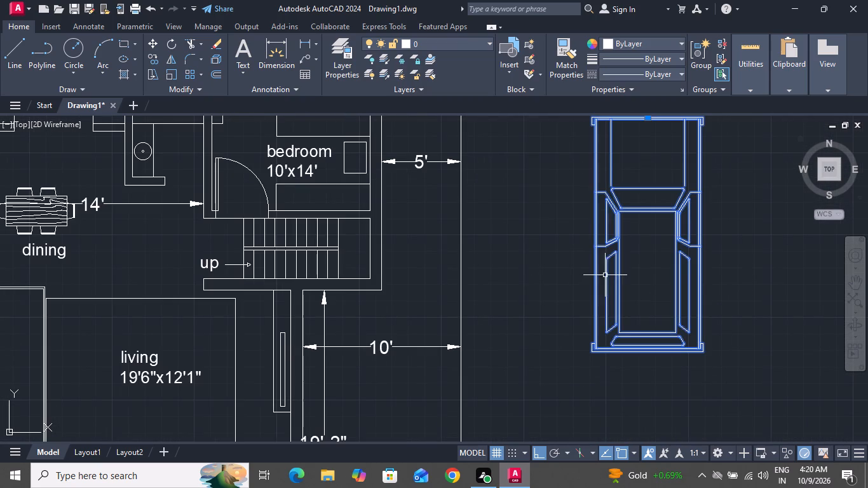
click(171, 74)
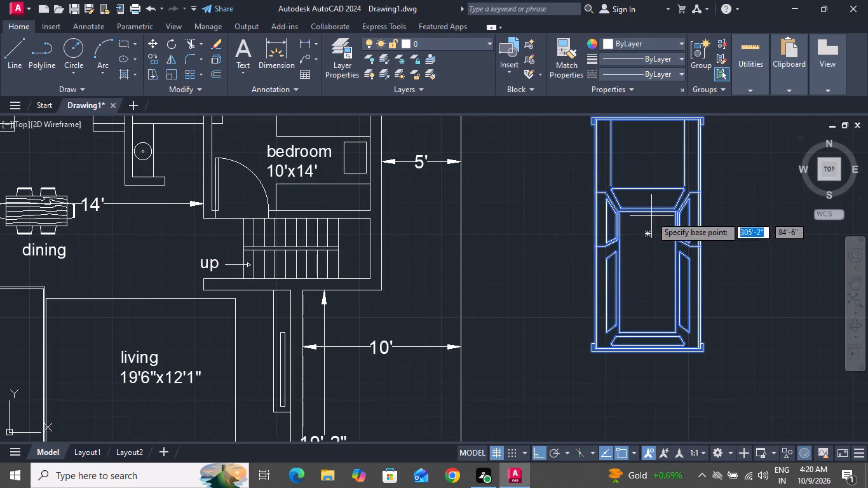
click(651, 235)
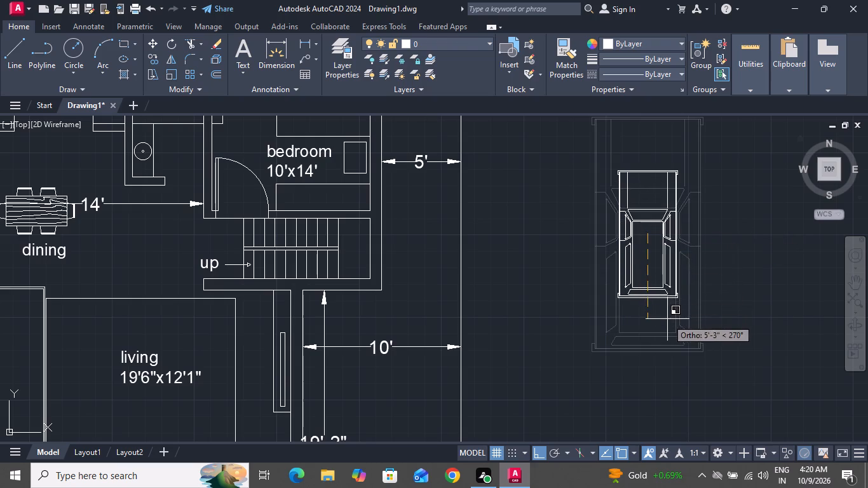
click(667, 319)
With Ortho off, move the car block by its upper-edge midpoint into the 10' side yard beside the living room, below the 10' dimension.
drag(687, 249, 681, 250)
click(562, 263)
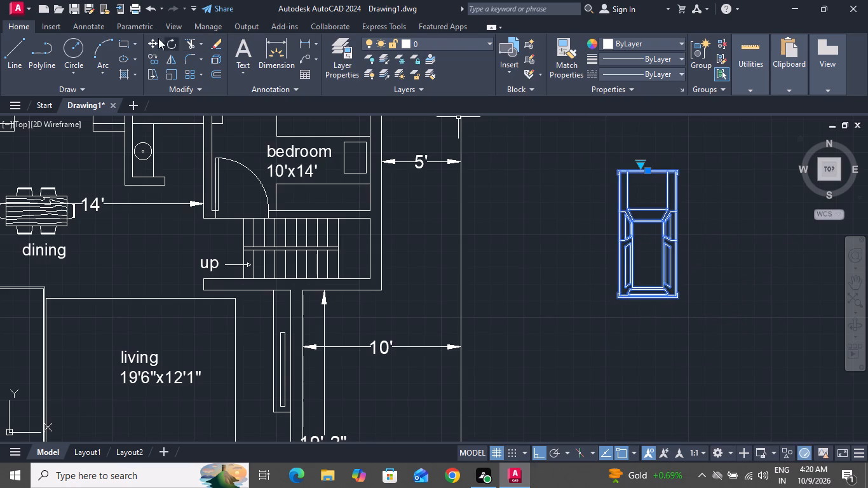
click(147, 38)
click(645, 172)
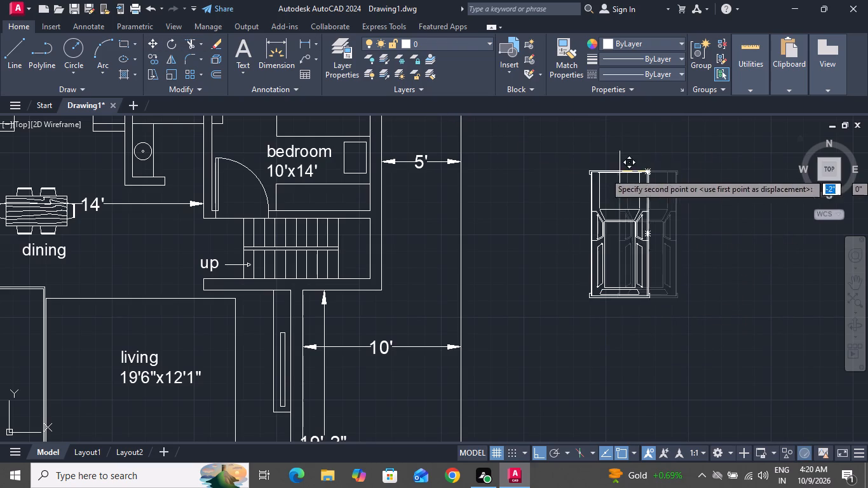
scroll(311, 65, down, 3)
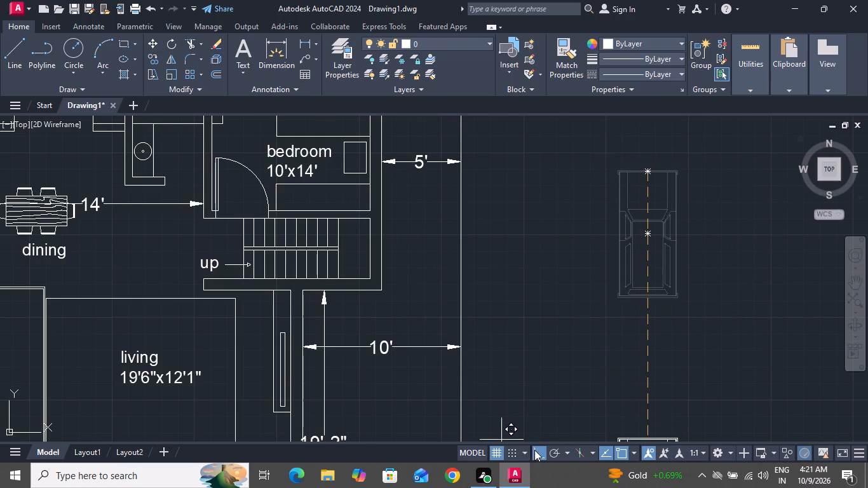
click(539, 450)
scroll(414, 180, up, 1)
scroll(414, 180, down, 1)
scroll(414, 180, up, 1)
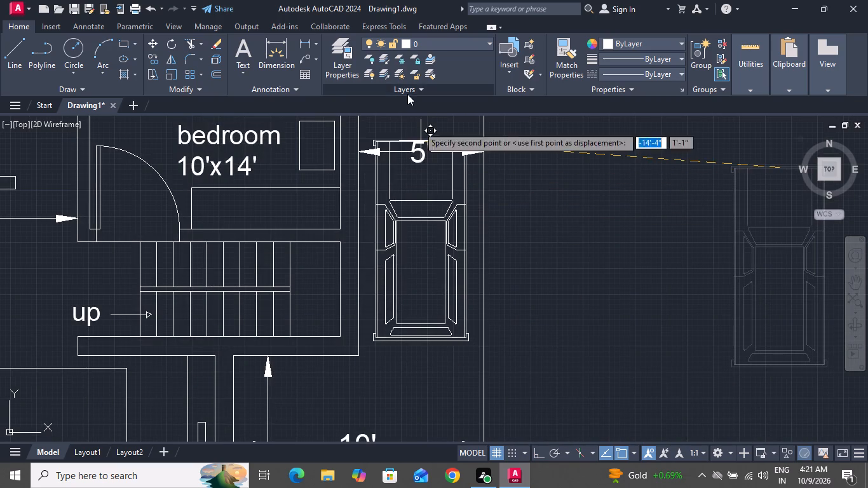
scroll(407, 94, down, 1)
scroll(407, 94, up, 1)
scroll(408, 187, down, 1)
scroll(408, 188, up, 1)
scroll(408, 187, down, 3)
scroll(410, 188, up, 1)
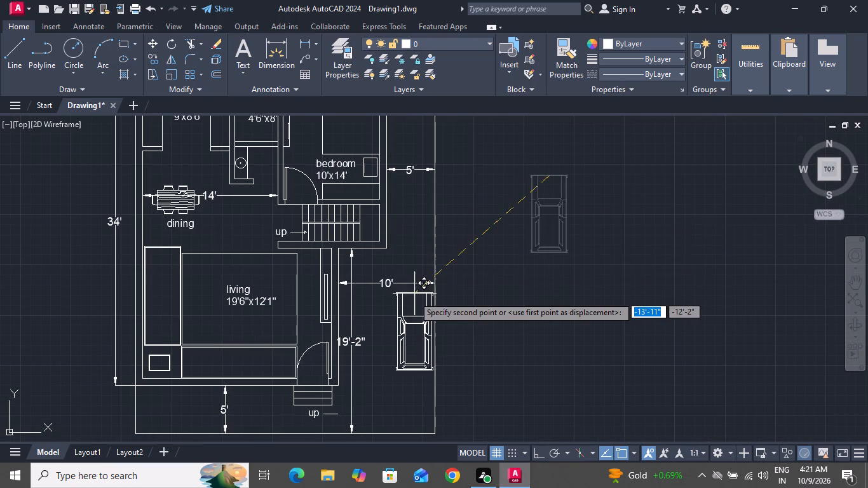
click(391, 311)
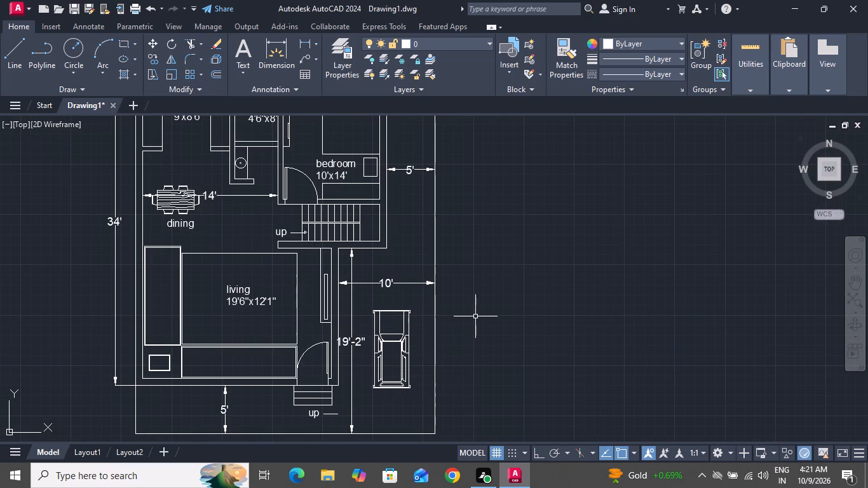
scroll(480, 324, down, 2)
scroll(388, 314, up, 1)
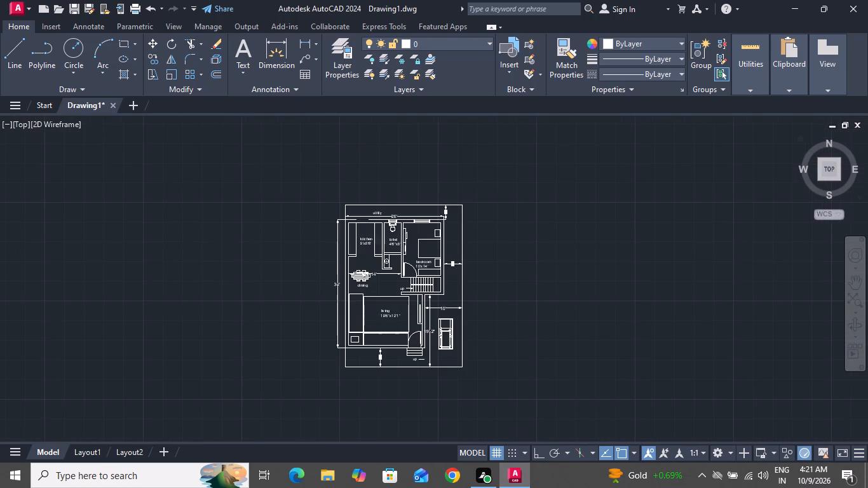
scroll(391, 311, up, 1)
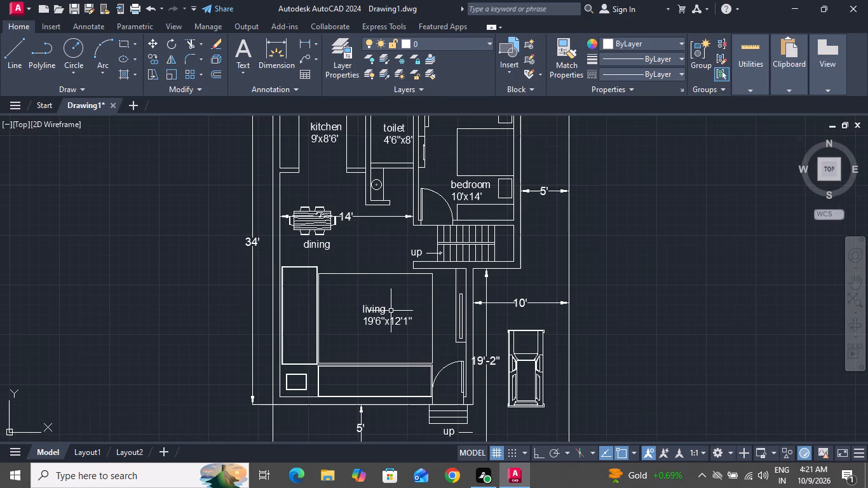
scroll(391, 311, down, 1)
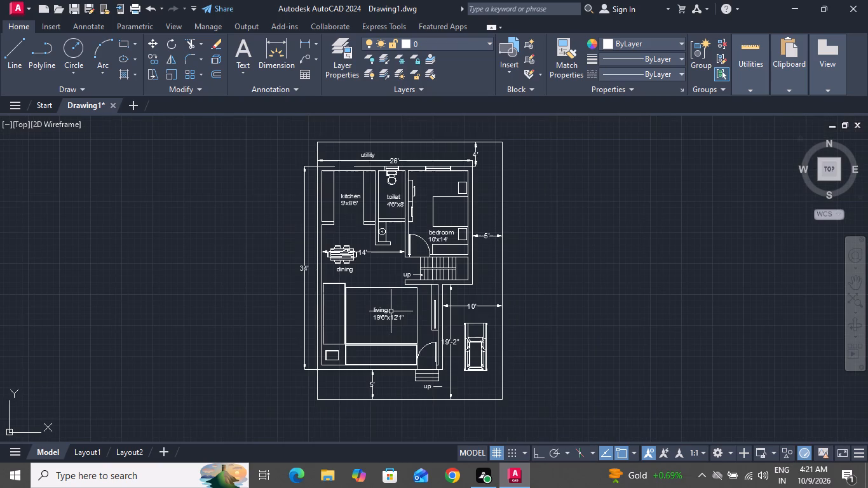
Open DesignCenter and browse from the DesignCenter sample folder to the blocks of Kitchens.dwg.
scroll(345, 183, up, 1)
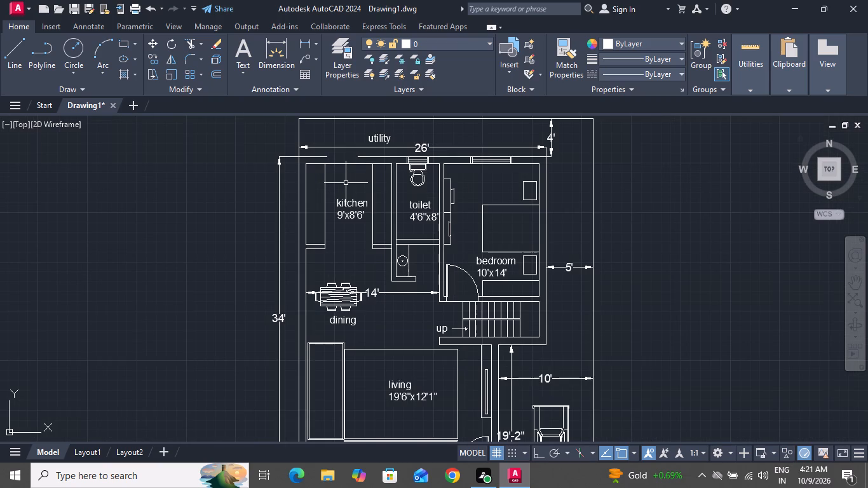
text(dc)
key(space)
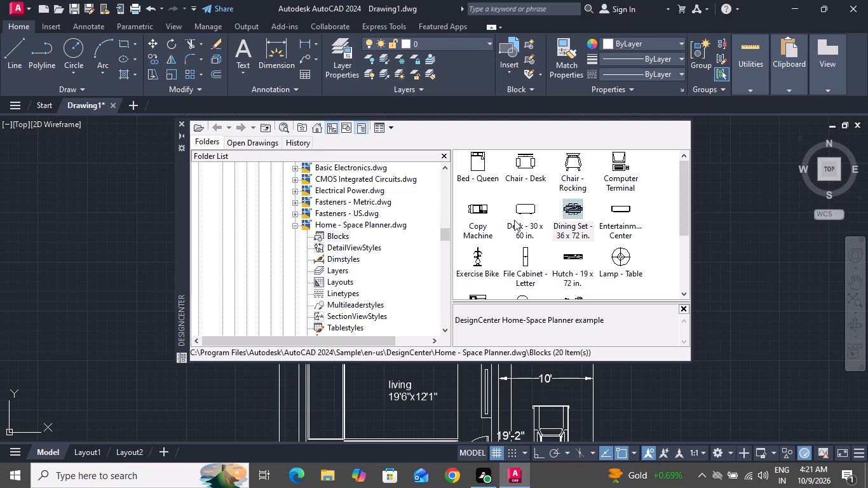
scroll(527, 210, up, 1)
scroll(530, 213, down, 2)
scroll(516, 196, up, 2)
scroll(534, 211, down, 1)
scroll(534, 217, up, 6)
scroll(539, 228, down, 1)
scroll(379, 252, up, 2)
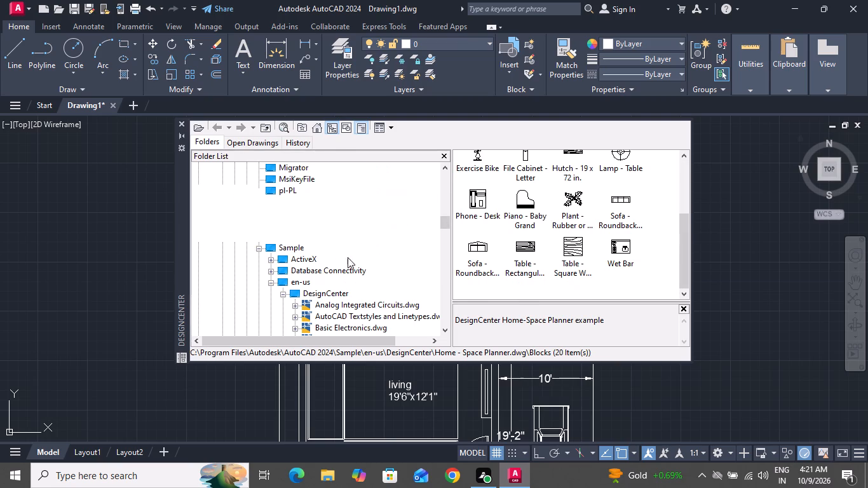
double_click(334, 290)
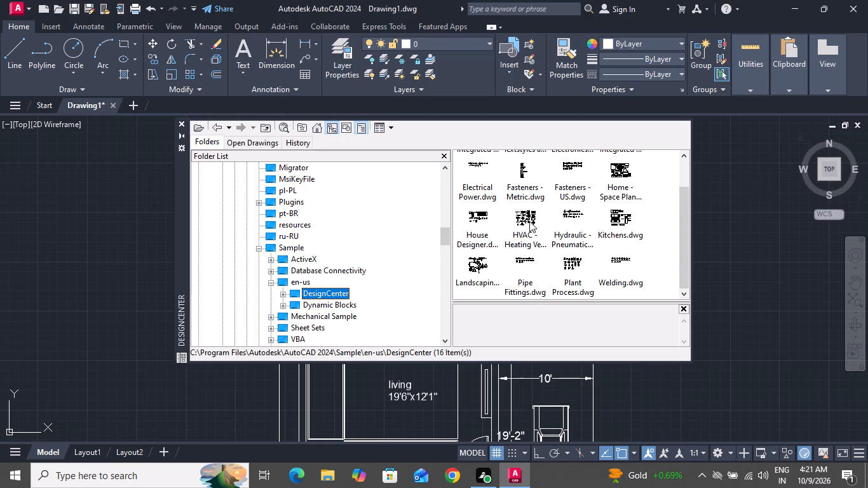
double_click(607, 220)
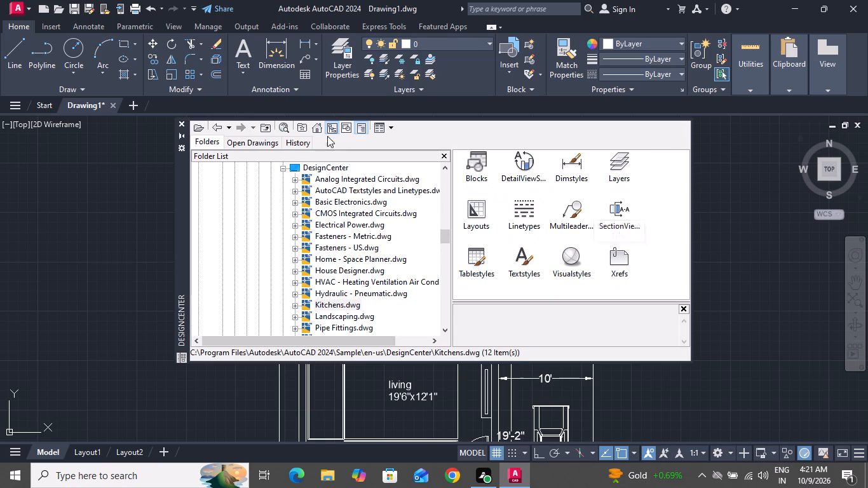
double_click(481, 161)
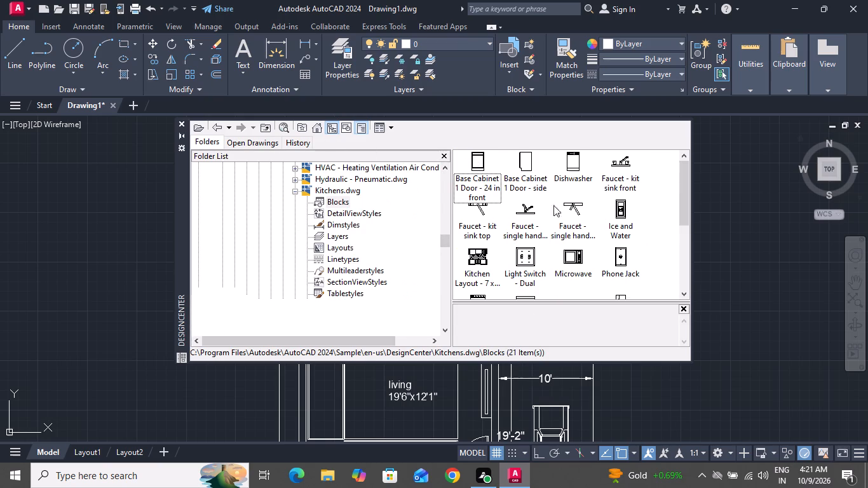
Insert the Sink-double - 36 in top block in the empty area west of the floor plan.
scroll(574, 233, up, 1)
scroll(574, 233, down, 2)
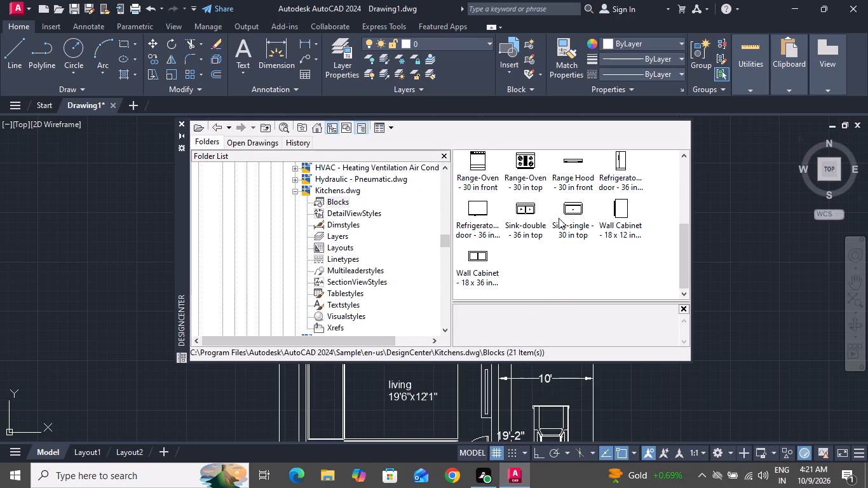
drag(527, 208, 143, 240)
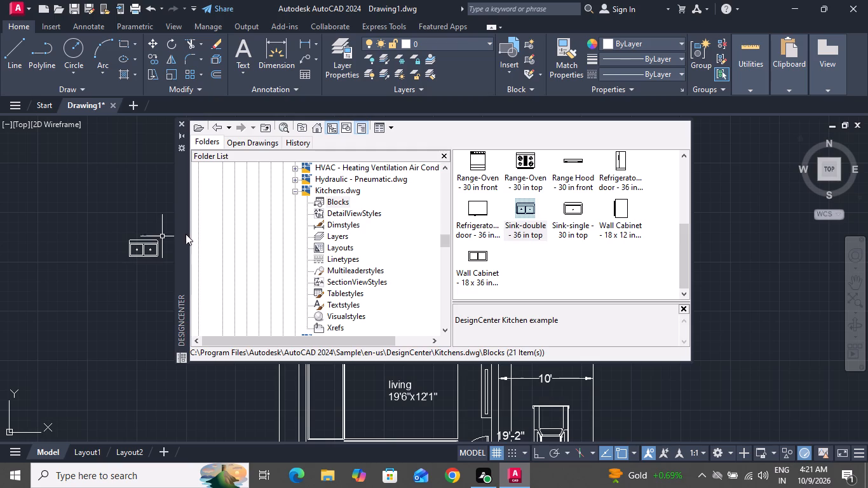
Insert the 36 in refrigerator block just above the double sink, outside the floor plan.
drag(478, 207, 144, 199)
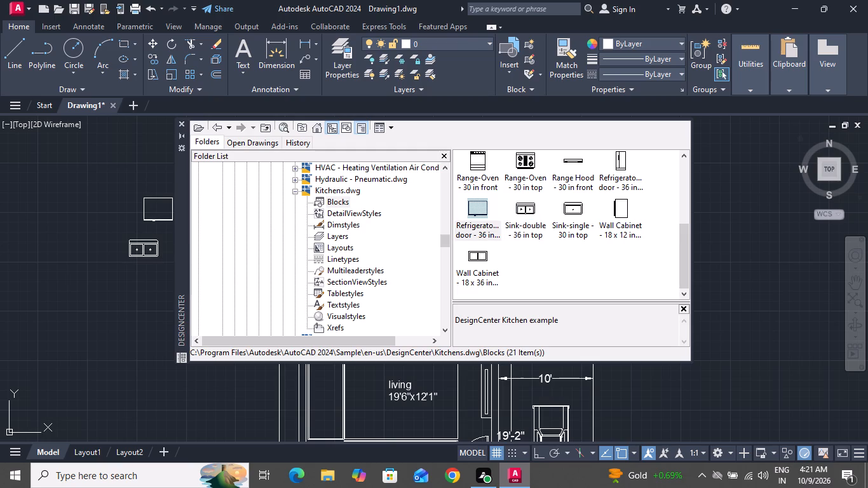
drag(144, 199, 142, 172)
Take the 36 in refrigerator block back out of the drawing, returning it to DesignCenter.
drag(142, 172, 576, 242)
Insert the Range-Oven - 30 in top block in the empty area west of the floor plan, just above the double sink.
drag(523, 156, 41, 191)
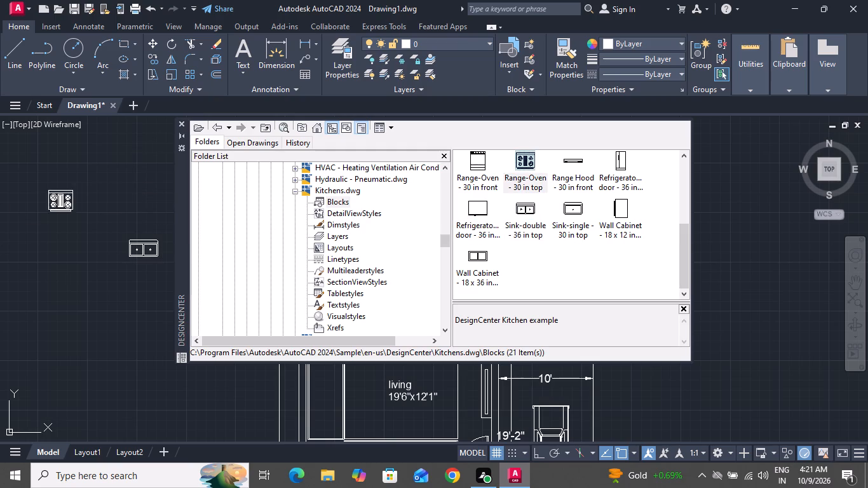
drag(41, 191, 101, 210)
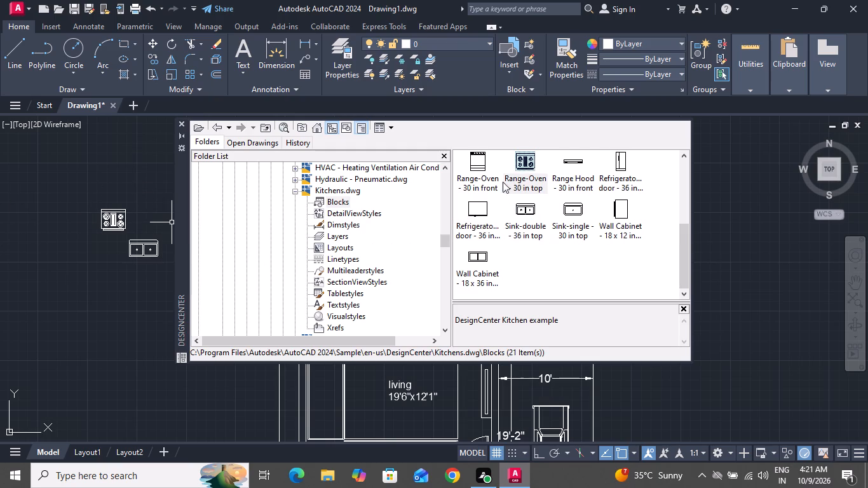
Browse the kitchen blocks, insert the Dishwasher block just below the double sink outside the plan, and close DesignCenter.
scroll(478, 177, down, 1)
scroll(478, 180, up, 1)
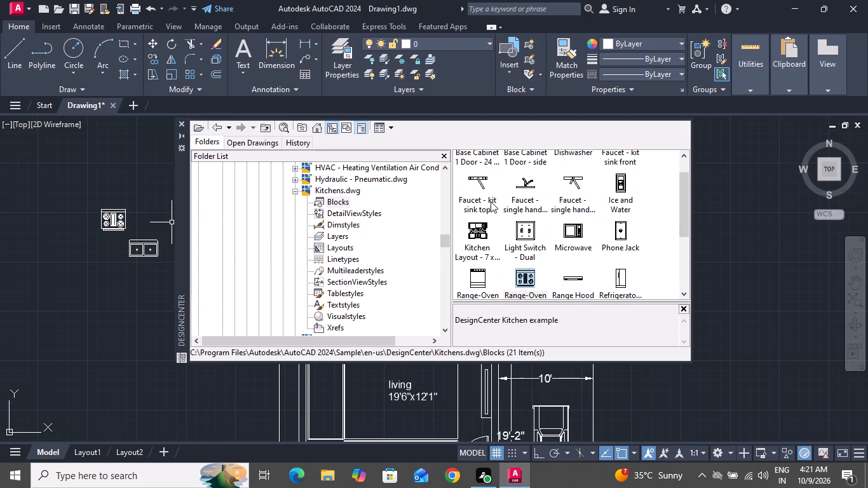
scroll(556, 238, down, 1)
scroll(556, 238, up, 1)
scroll(556, 238, down, 1)
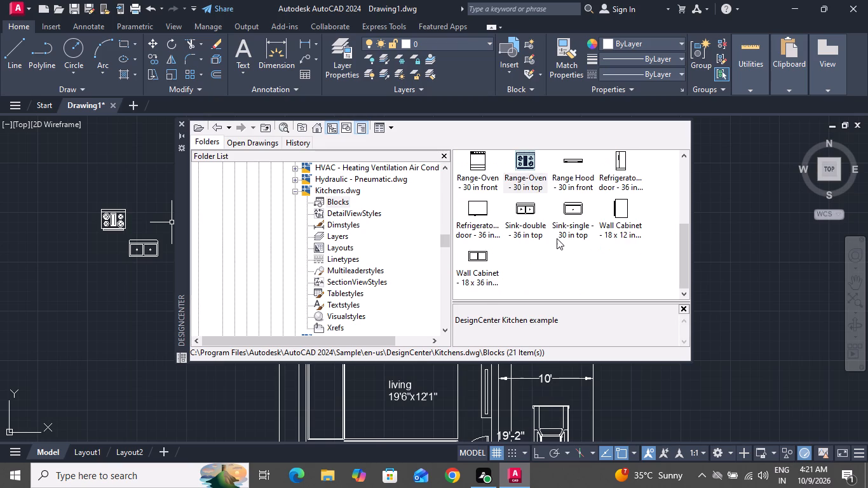
scroll(557, 231, up, 3)
scroll(558, 231, down, 1)
scroll(558, 231, up, 2)
drag(580, 165, 114, 291)
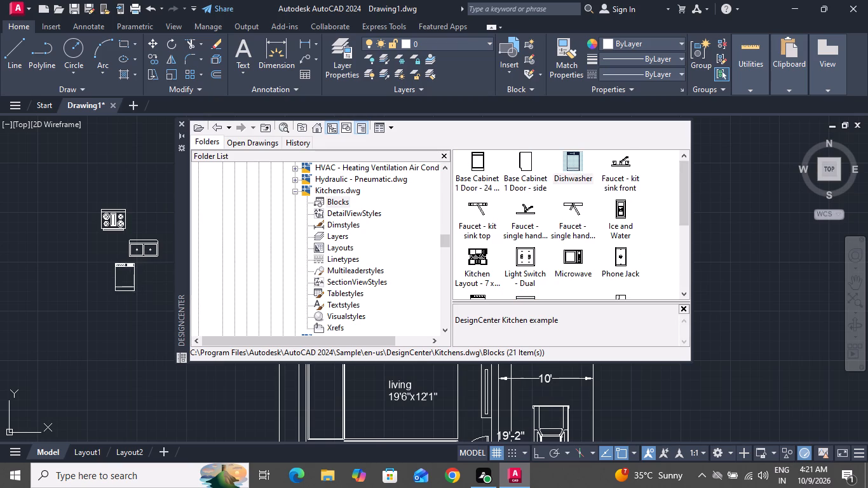
drag(114, 291, 114, 291)
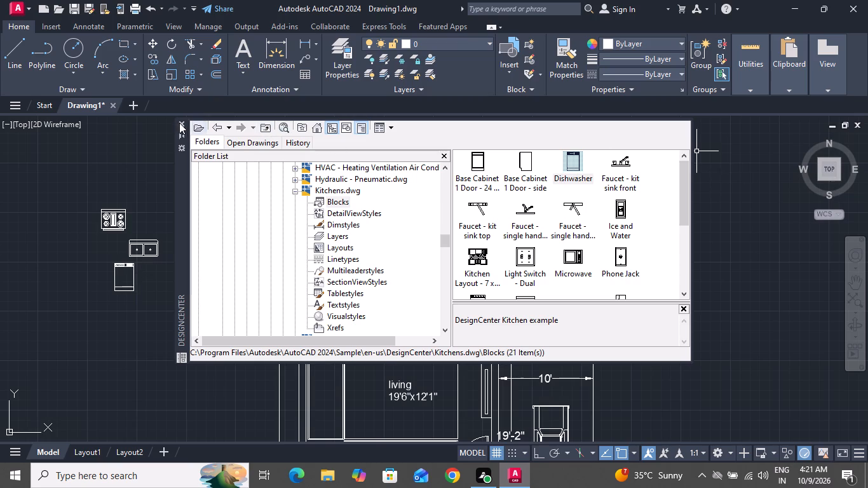
click(180, 122)
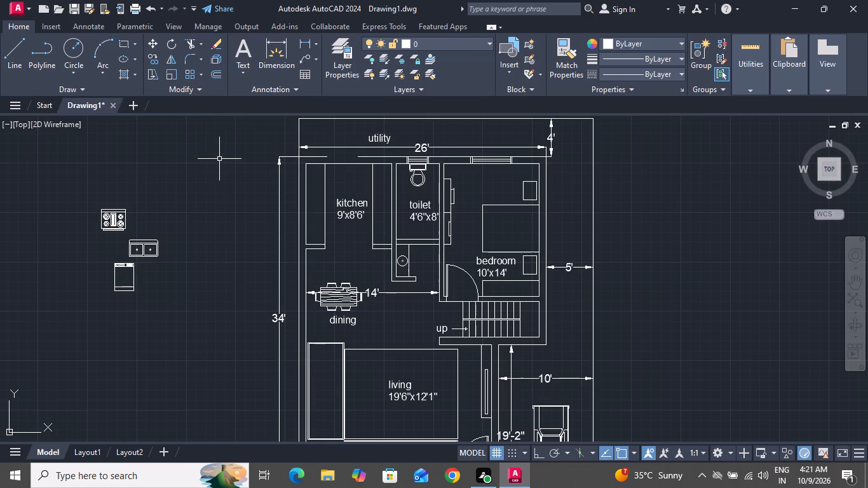
With Ortho on, rotate the range-oven block 90° counterclockwise about its lower-right corner.
scroll(142, 262, up, 1)
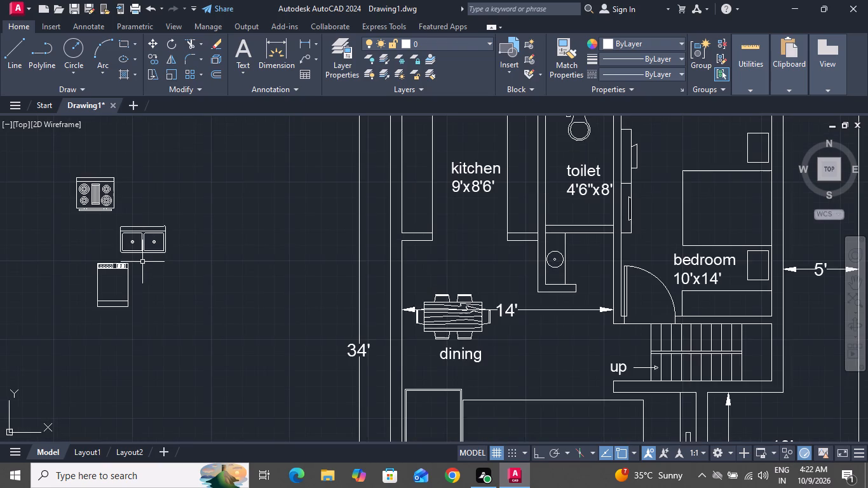
scroll(145, 259, down, 1)
click(105, 216)
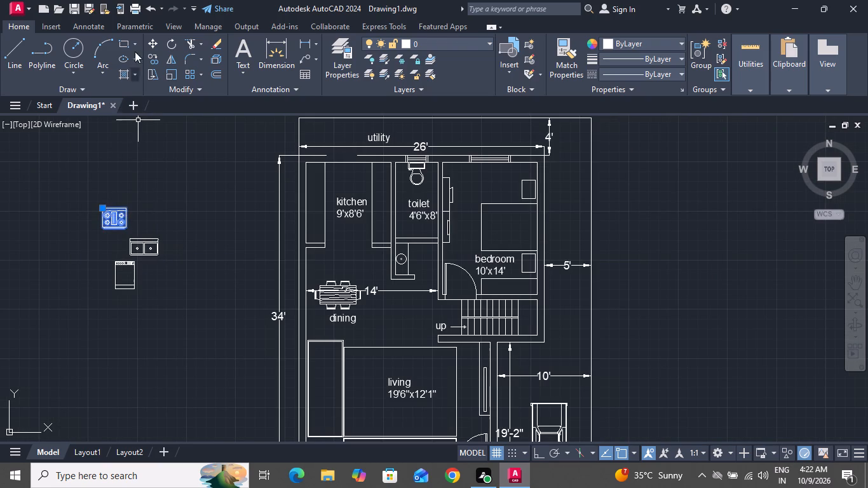
click(166, 39)
scroll(106, 212, down, 1)
scroll(106, 215, up, 1)
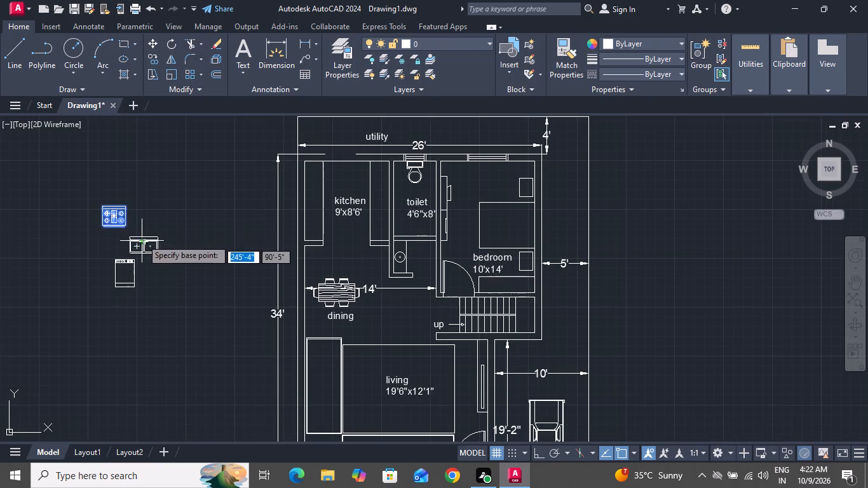
scroll(133, 227, up, 3)
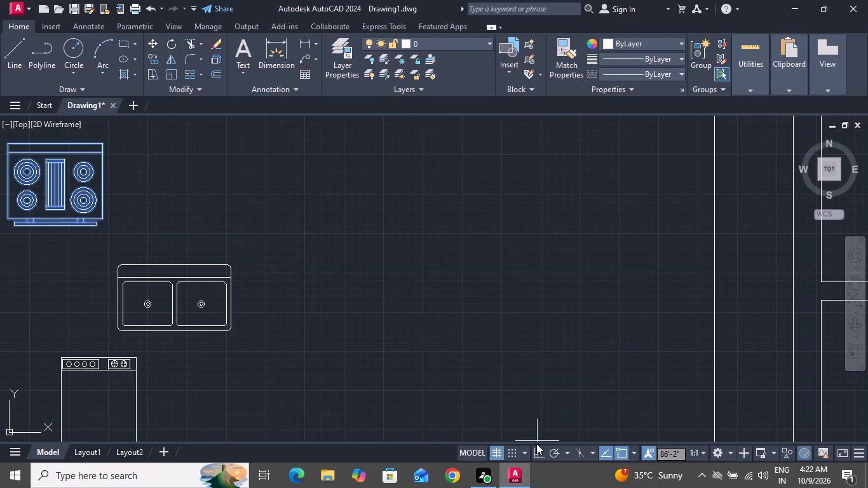
click(534, 451)
scroll(447, 353, down, 2)
scroll(287, 298, up, 2)
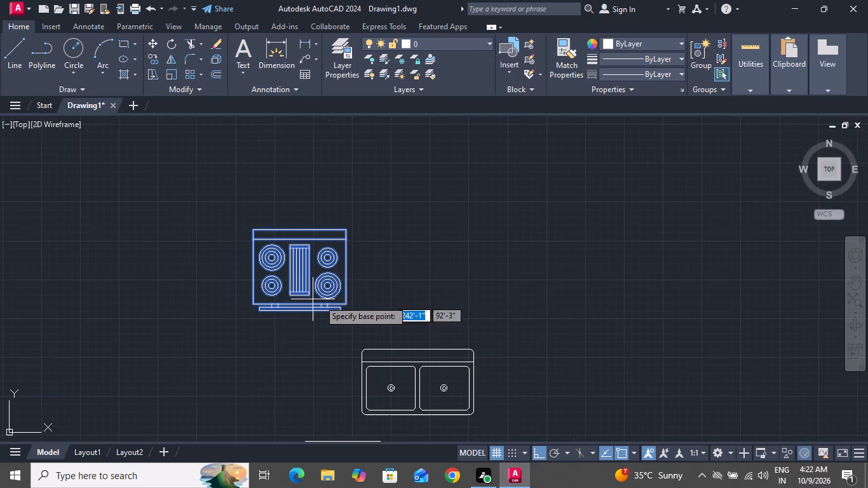
click(344, 306)
click(359, 199)
With Ortho off, move the rotated range-oven by its upper-left corner onto the inner wall line of the kitchen's west counter.
drag(336, 305, 336, 306)
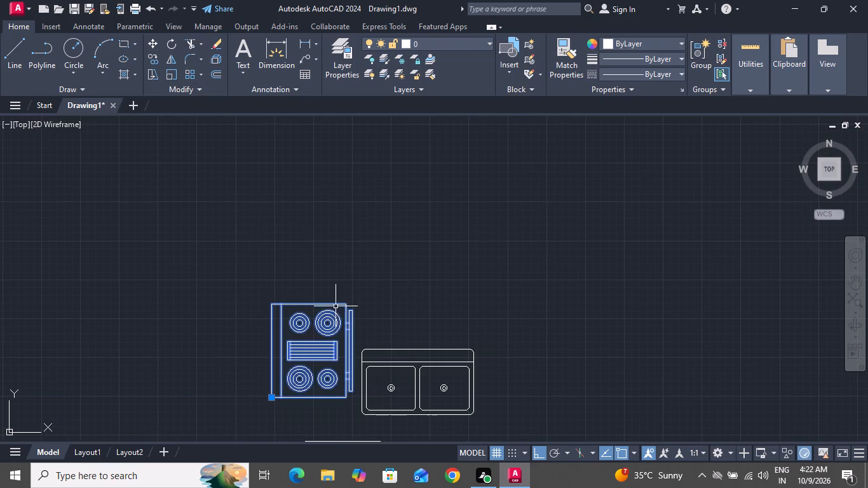
drag(336, 306, 329, 322)
click(295, 385)
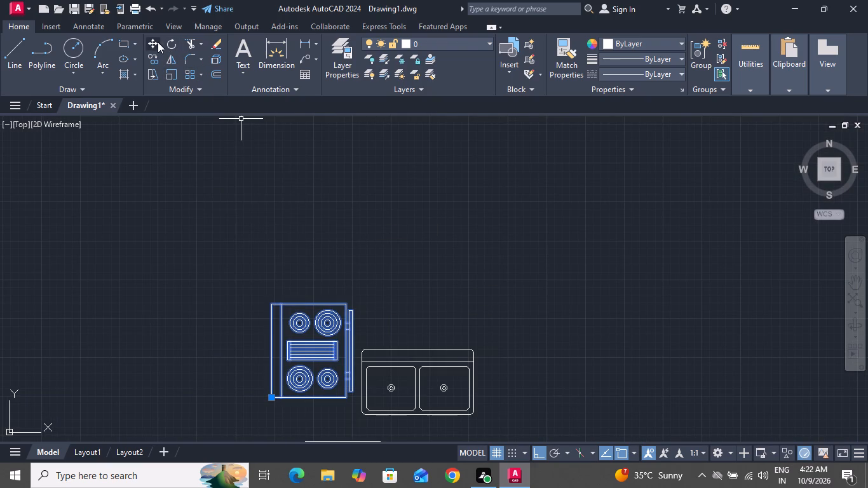
click(158, 42)
click(271, 304)
scroll(574, 169, down, 1)
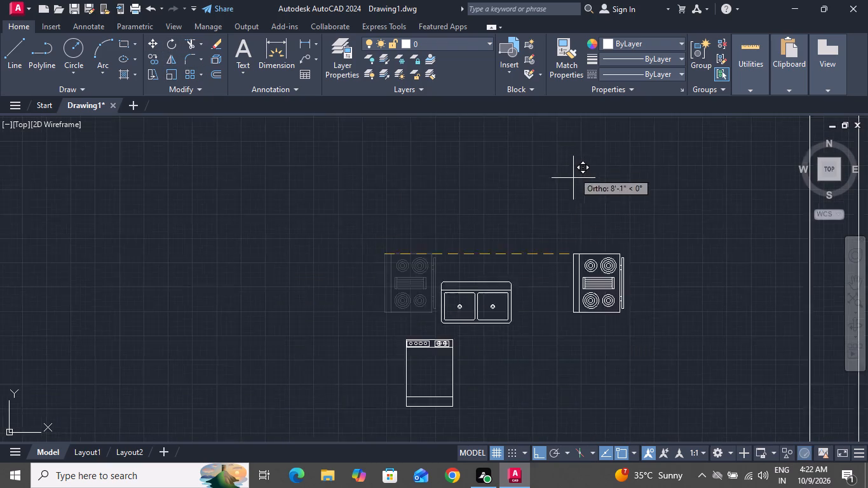
scroll(573, 182, down, 1)
click(540, 451)
scroll(575, 367, down, 2)
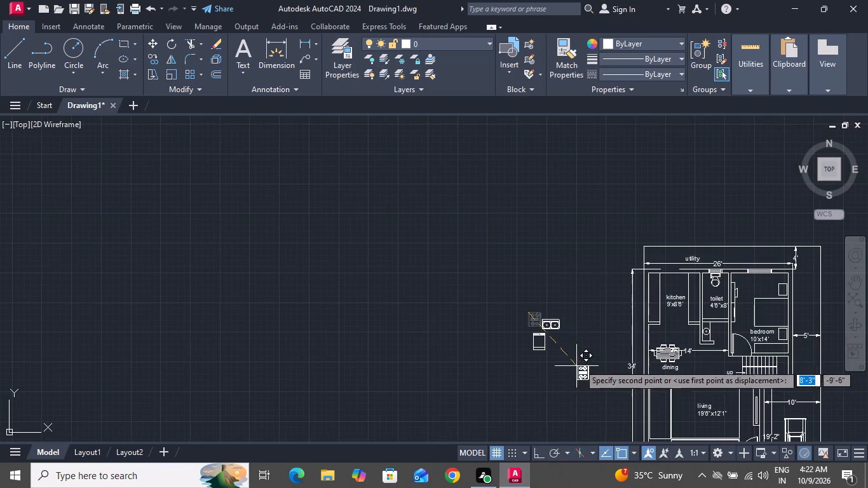
scroll(649, 230, up, 2)
scroll(618, 396, up, 3)
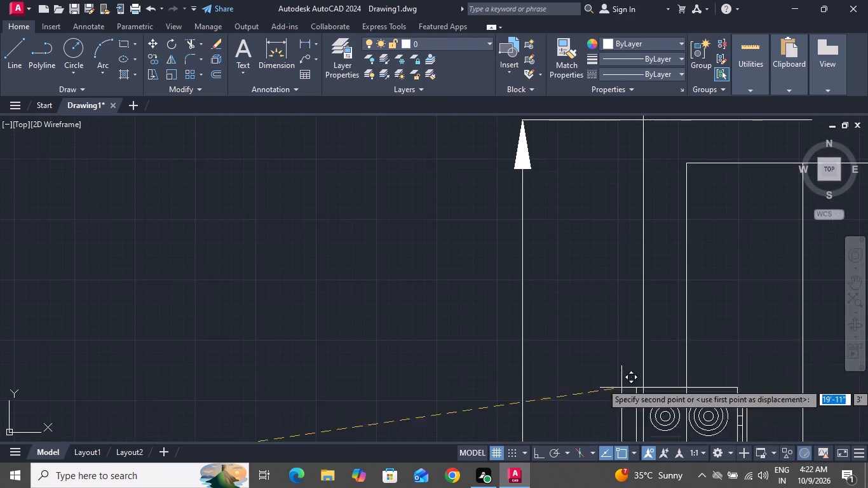
scroll(656, 192, down, 1)
scroll(651, 182, up, 1)
scroll(635, 166, down, 4)
scroll(641, 217, up, 1)
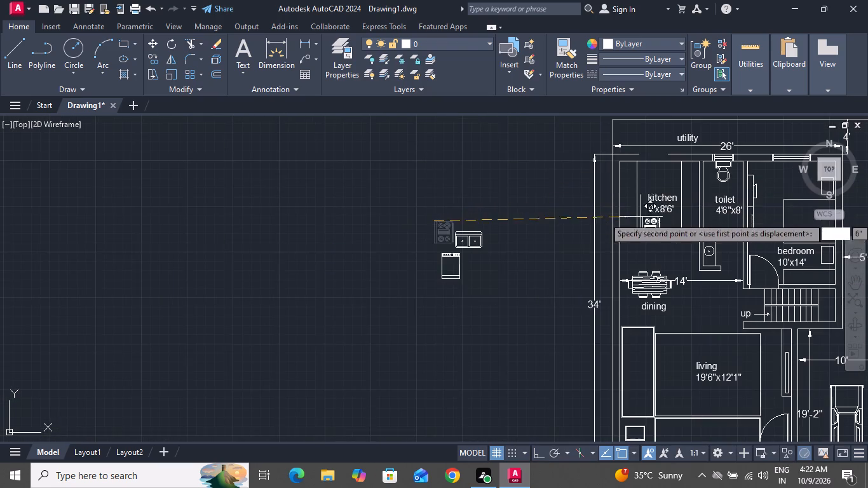
scroll(641, 217, up, 2)
scroll(599, 225, down, 2)
scroll(599, 226, up, 1)
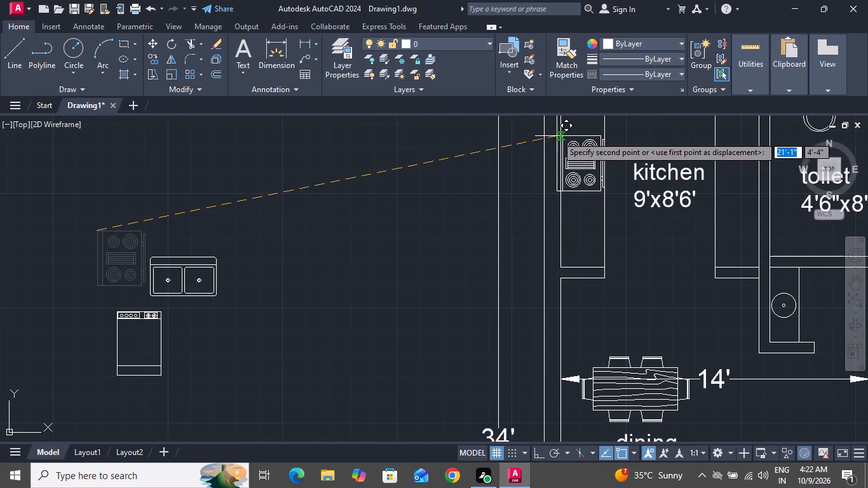
click(562, 141)
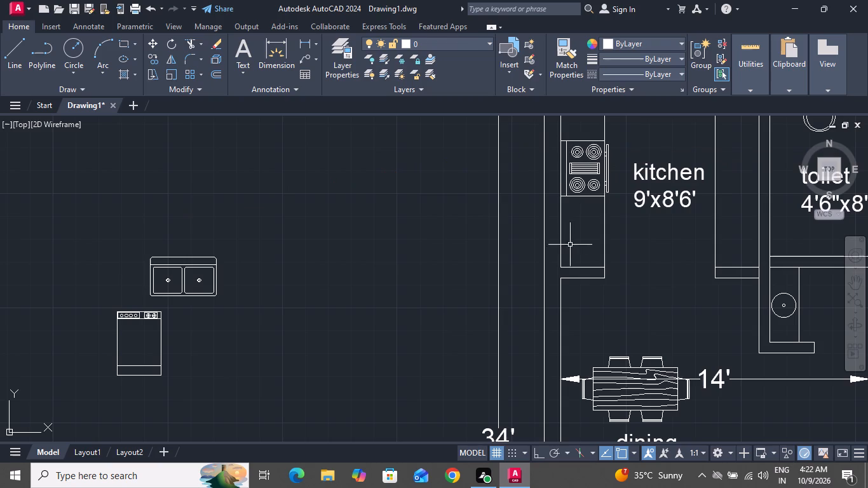
Scale the range-oven down freehand from its middle so it fits within the width of the west counter.
click(585, 144)
click(585, 183)
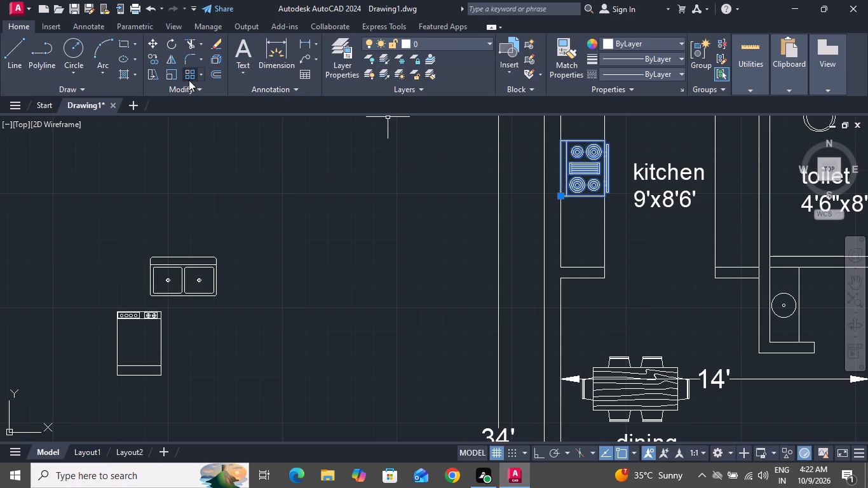
click(175, 76)
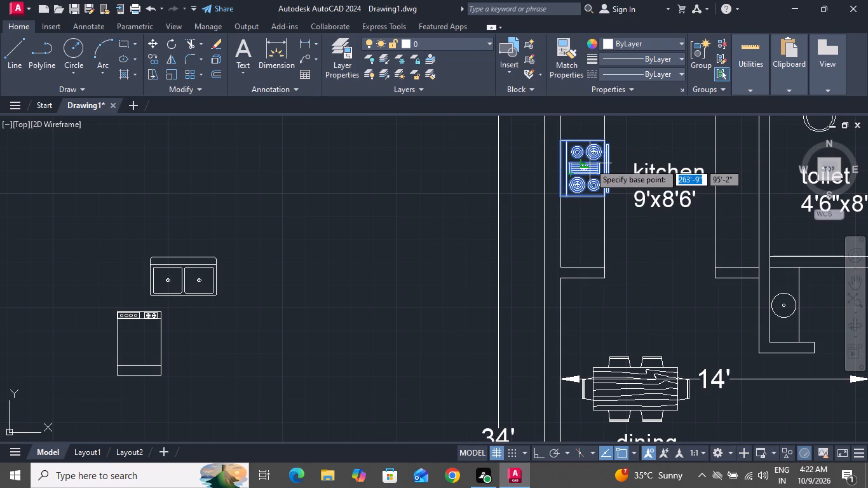
click(585, 163)
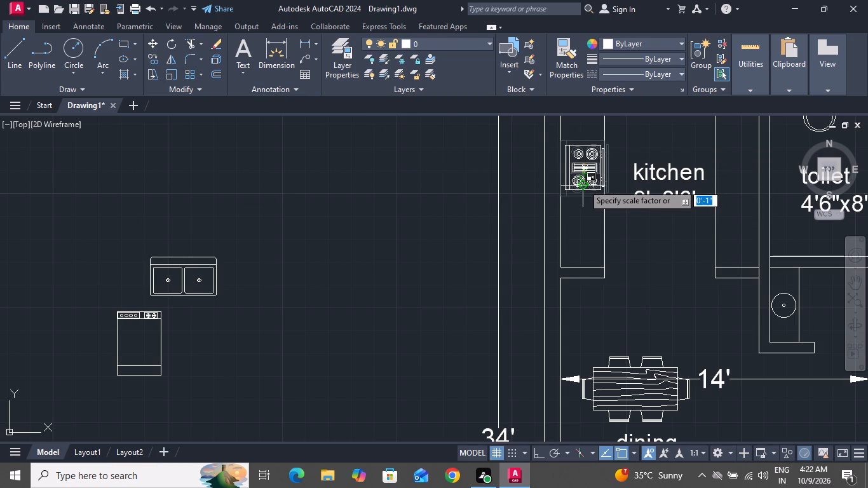
click(583, 179)
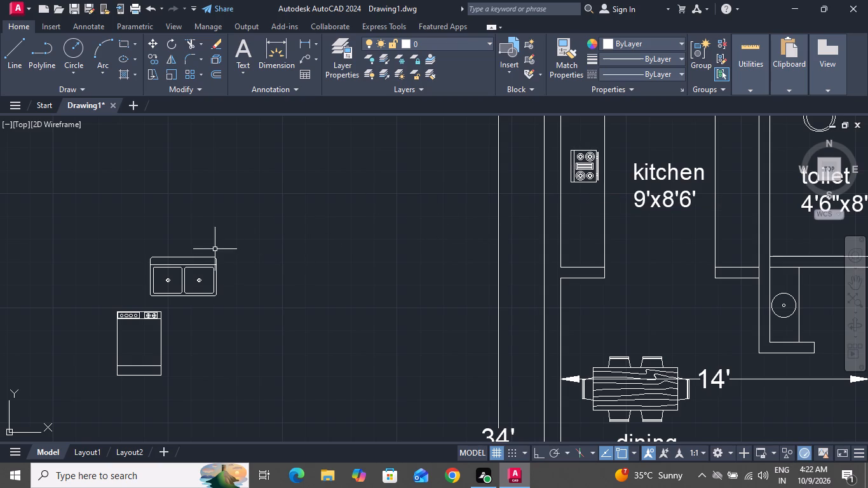
With Ortho on, rotate the double sink outside the plan 90° counterclockwise about its upper-right corner.
click(215, 247)
click(179, 290)
click(171, 44)
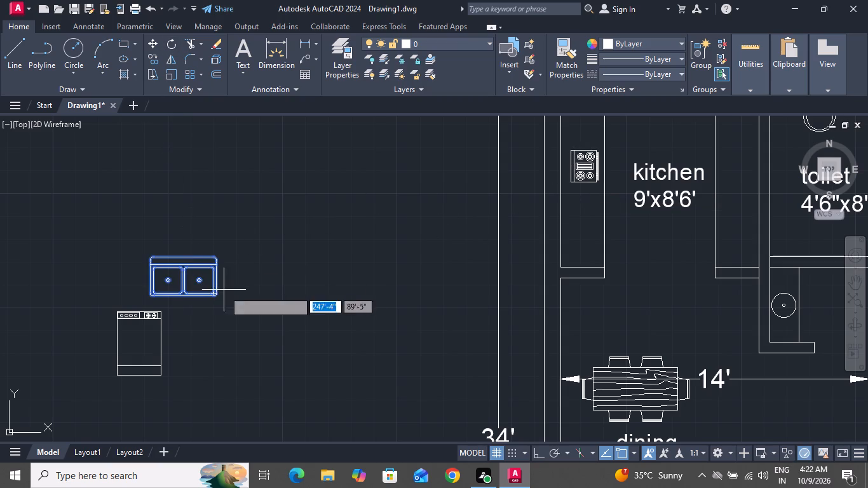
click(221, 257)
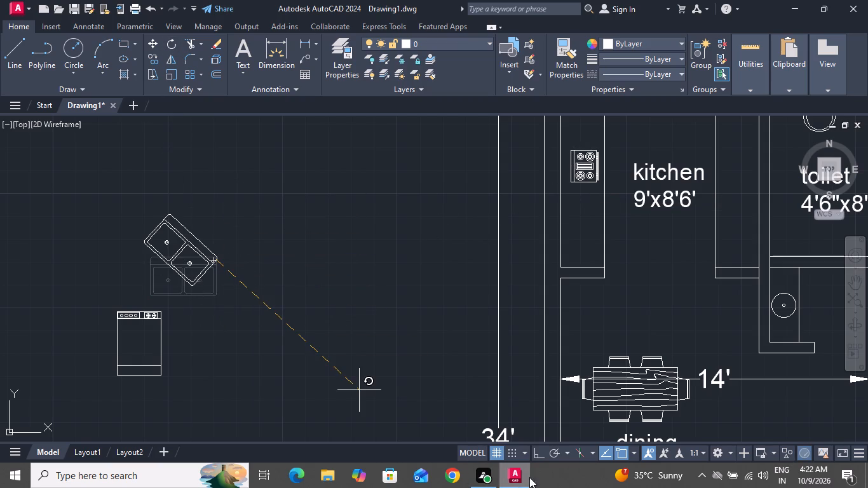
click(541, 454)
click(266, 140)
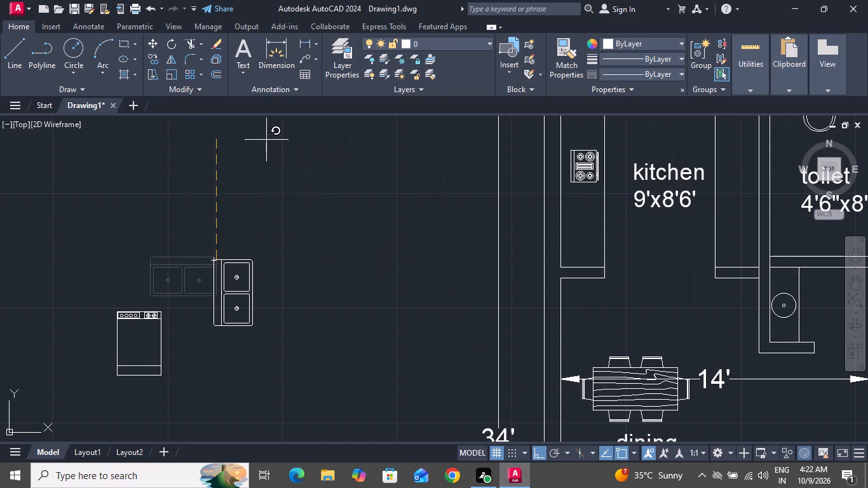
With Ortho off, move the double sink by its middle onto the lower part of the kitchen's east counter.
drag(285, 226, 285, 237)
click(217, 350)
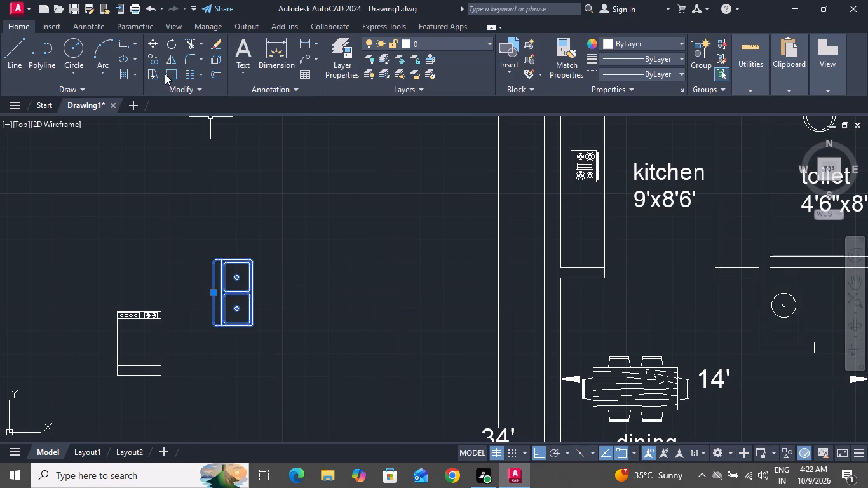
click(155, 40)
click(233, 295)
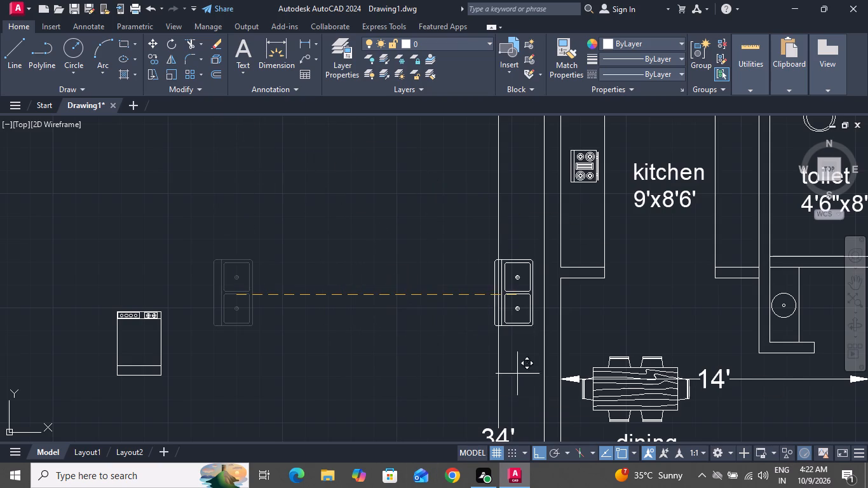
click(536, 452)
scroll(552, 426, down, 2)
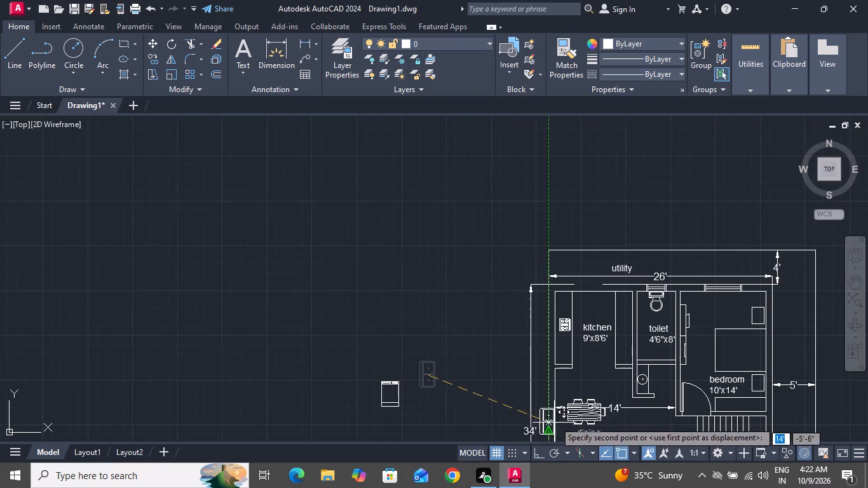
scroll(555, 374, up, 3)
scroll(557, 368, down, 2)
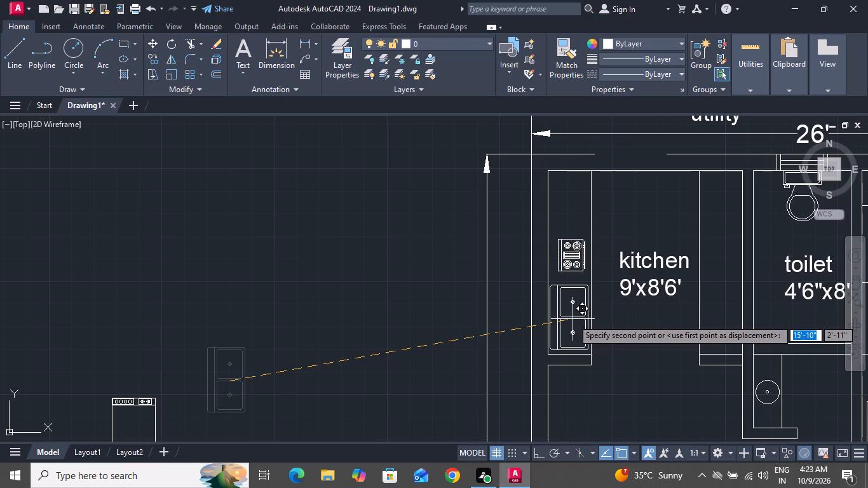
click(721, 315)
With Ortho on, rotate the double sink on the kitchen's east counter 180° about its lower-left corner.
click(726, 315)
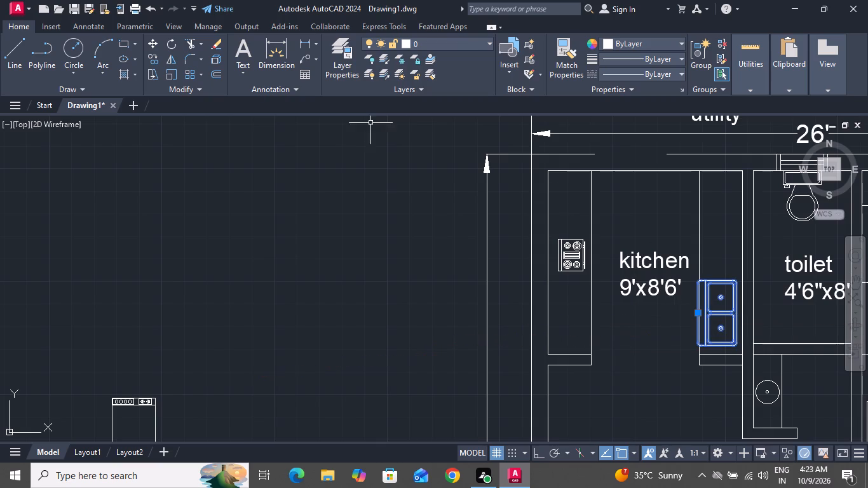
click(168, 44)
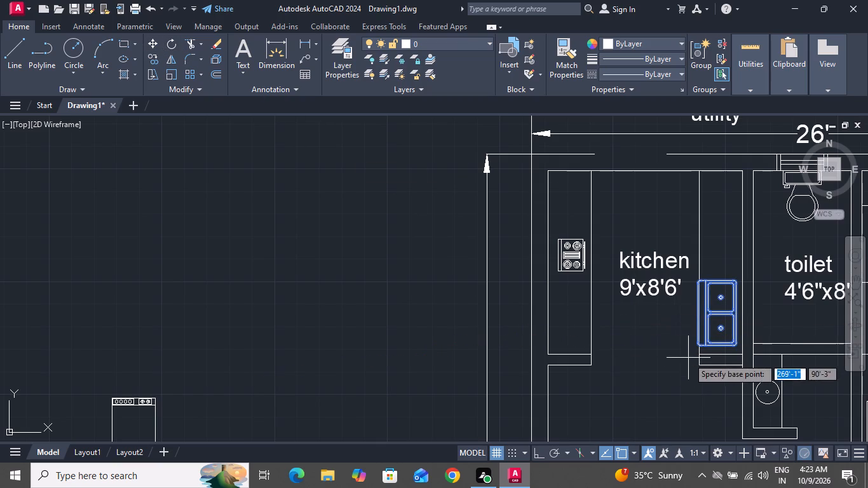
click(705, 347)
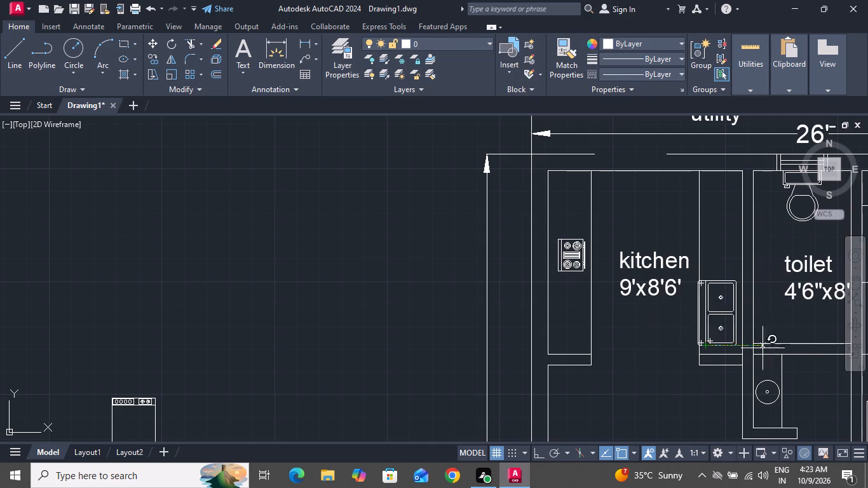
click(539, 454)
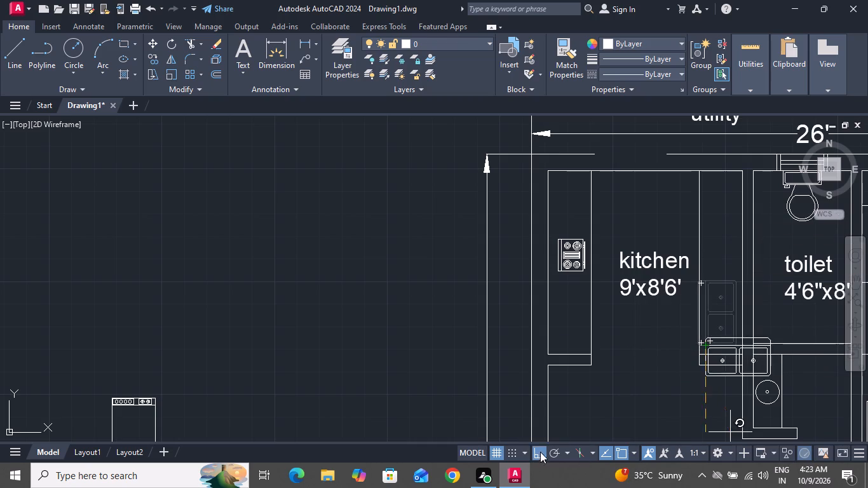
click(604, 426)
With Ortho off, move the double sink by its upper-right corner onto the wall line behind the kitchen's east counter.
click(679, 400)
click(678, 377)
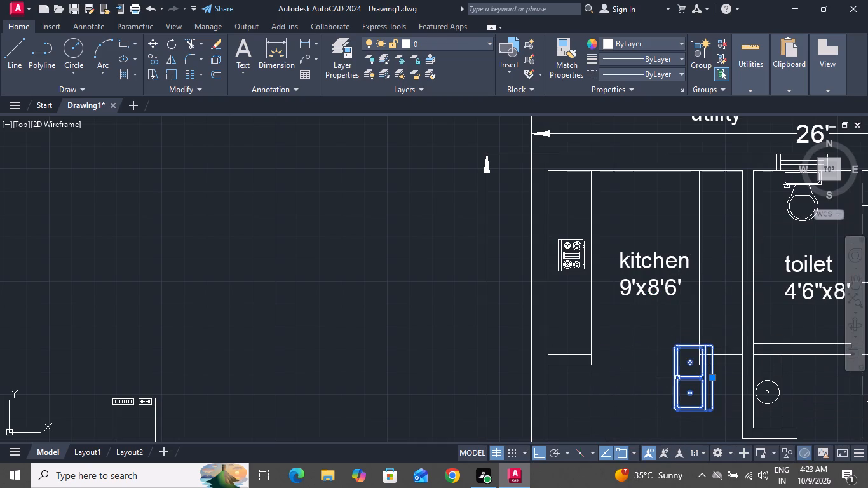
click(147, 38)
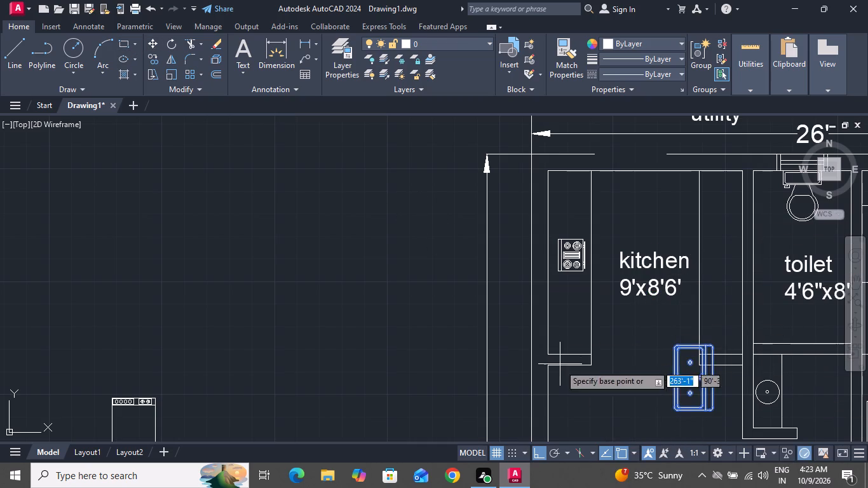
click(718, 348)
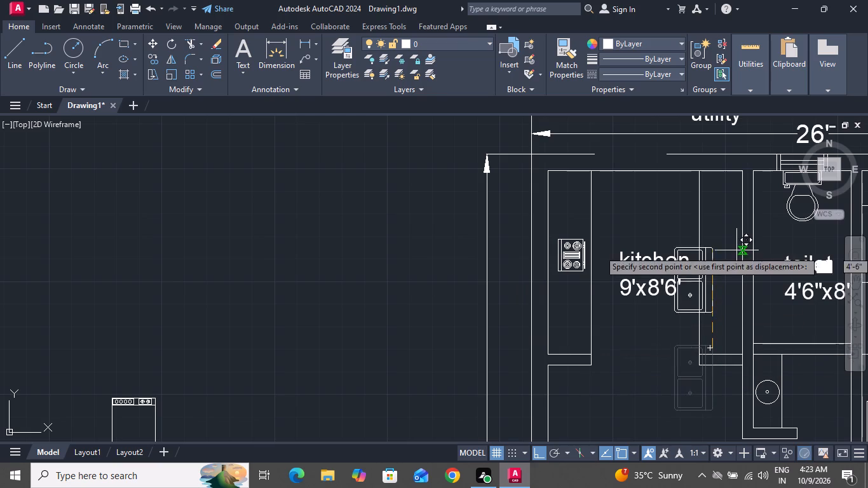
click(535, 453)
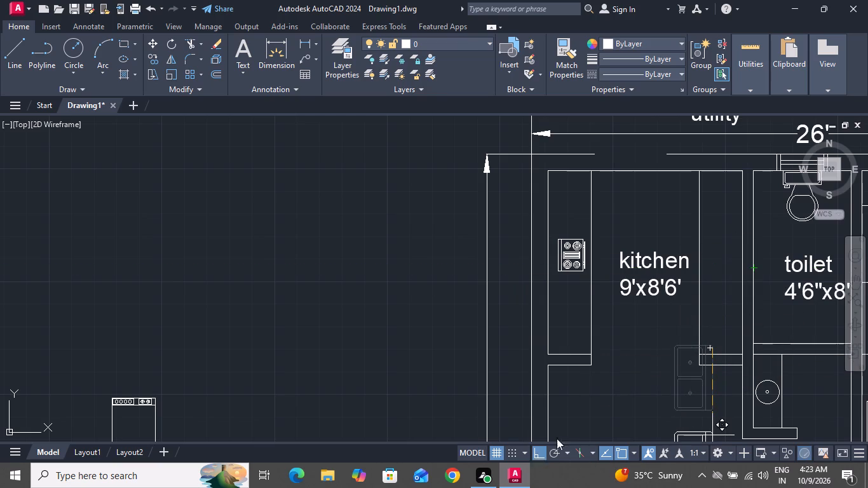
click(738, 285)
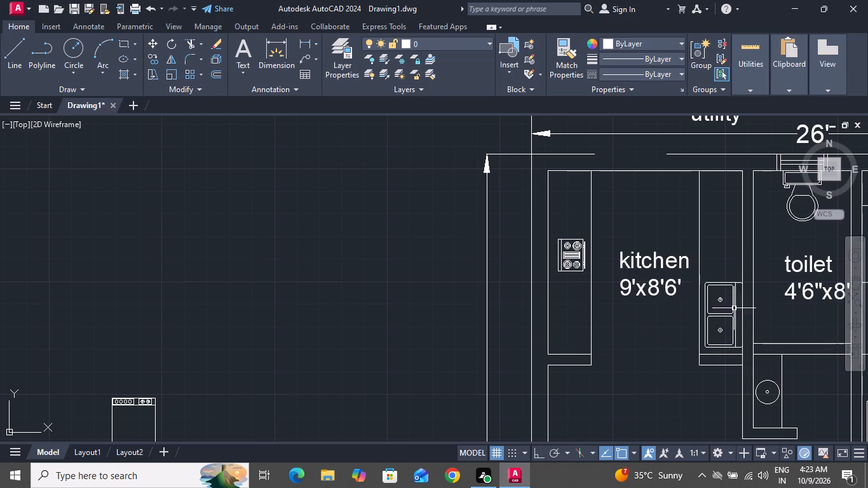
Scale the double sink down freehand from its middle so it sits clear inside the east counter's width.
click(728, 317)
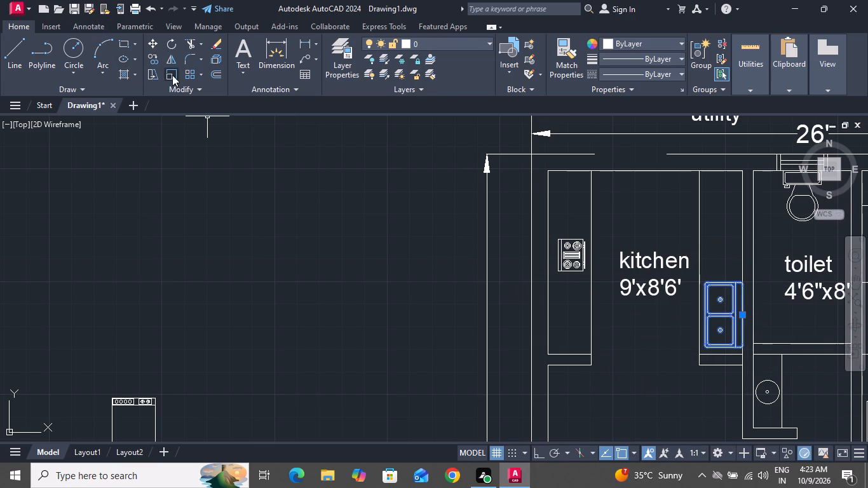
click(172, 75)
scroll(756, 319, up, 2)
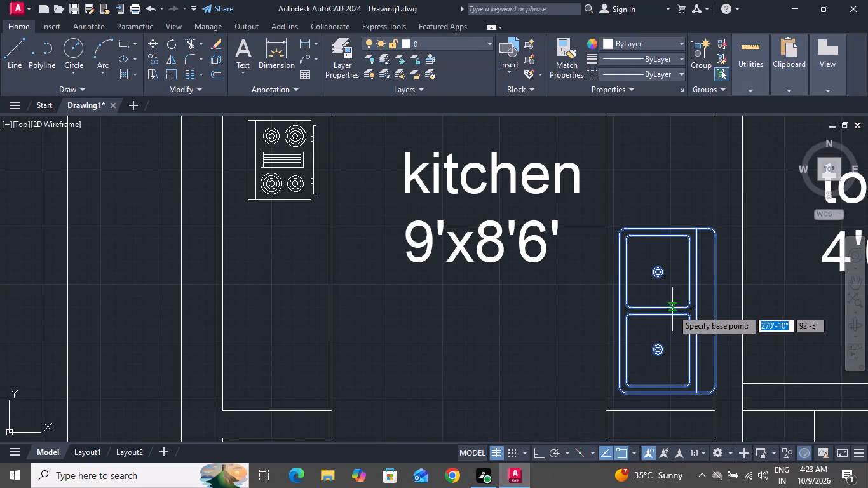
click(664, 309)
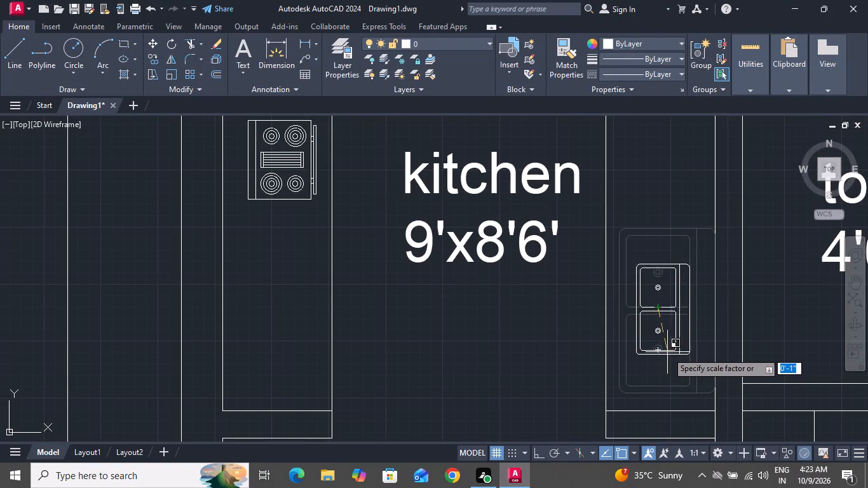
click(670, 367)
Scale the range-oven up slightly freehand from its middle, keeping it within the width of the west counter.
scroll(532, 329, down, 1)
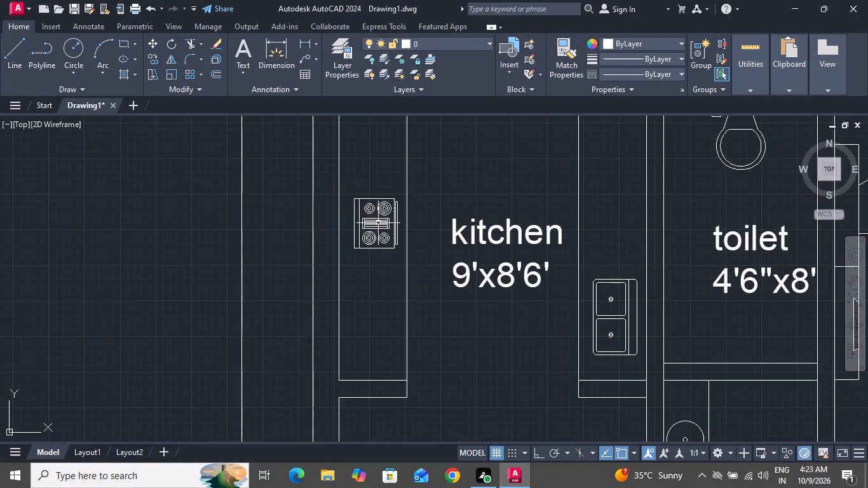
click(360, 225)
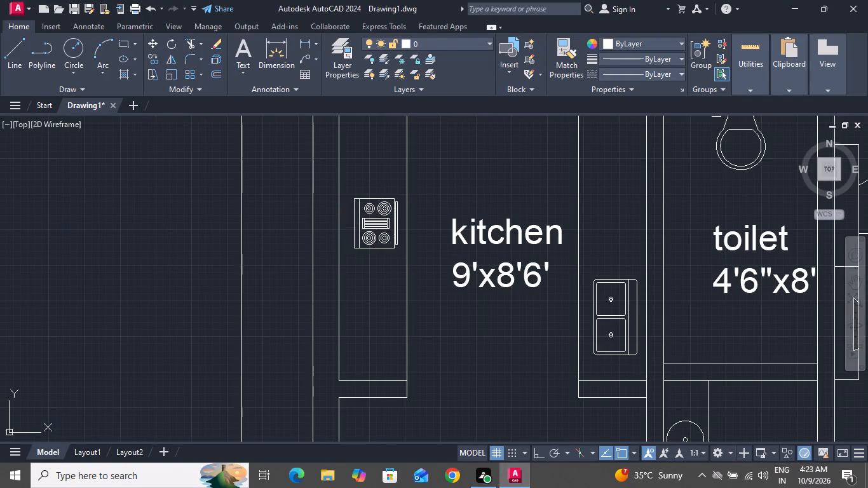
click(177, 74)
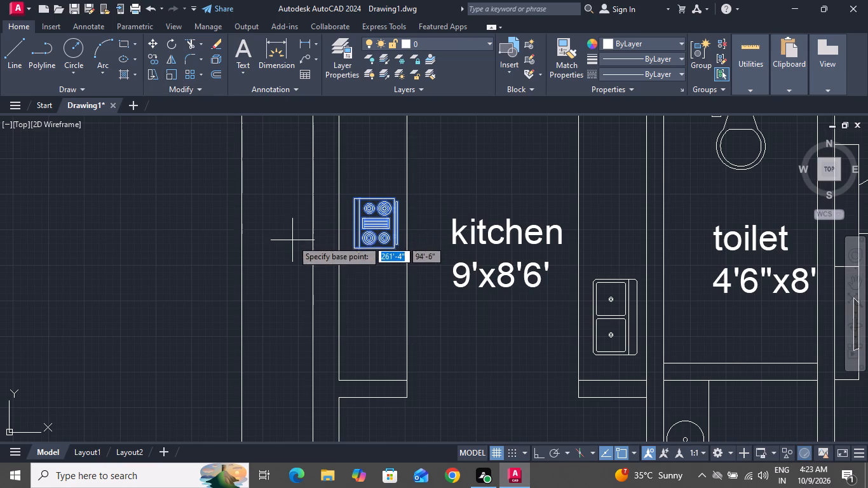
click(376, 224)
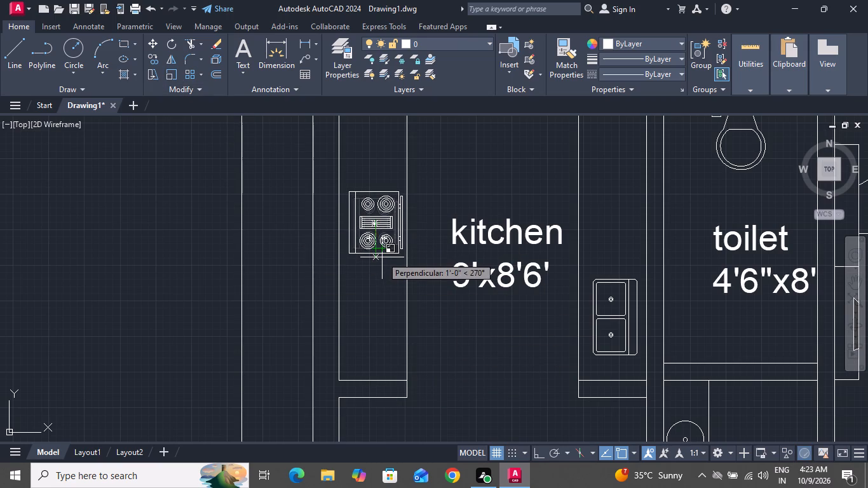
click(382, 257)
Draw a short horizontal line across the kitchen's west wall beside the range-oven, from the inner to the outer wall line.
scroll(357, 337, down, 2)
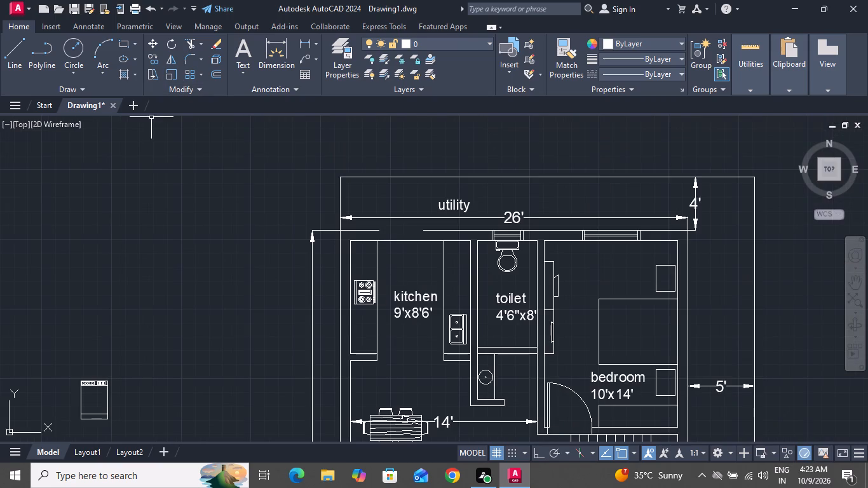
click(15, 49)
scroll(337, 307, up, 3)
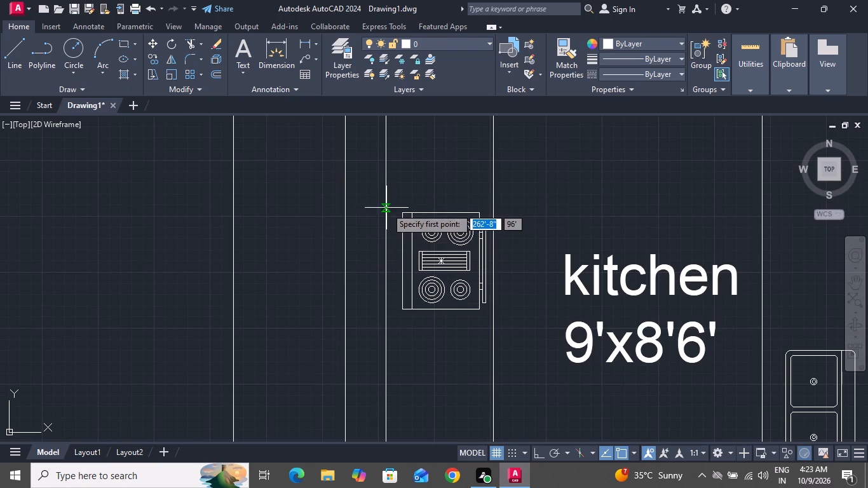
click(388, 276)
click(345, 282)
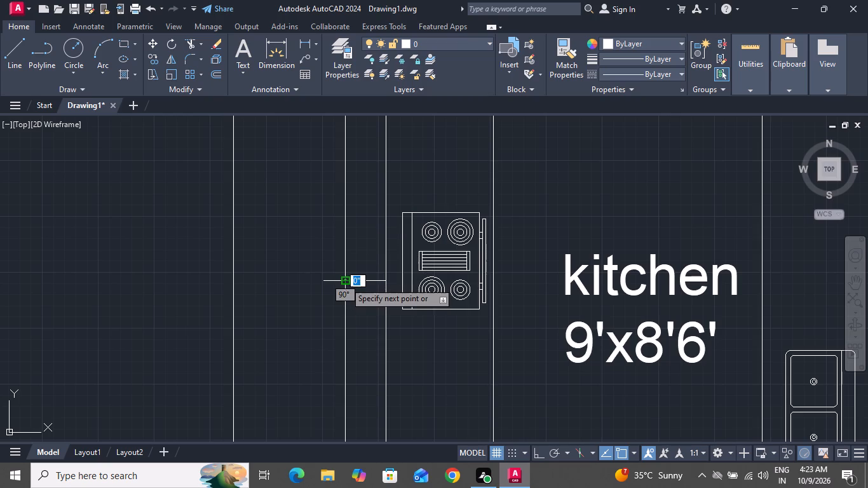
right_click(345, 281)
click(368, 296)
Offset the short line across the kitchen's west wall 2' to the north.
scroll(461, 282, down, 1)
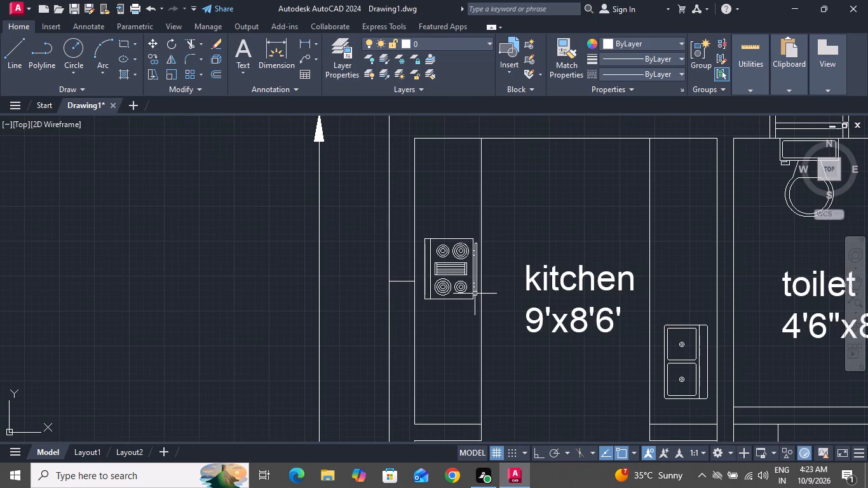
key(o)
key(space)
key(2)
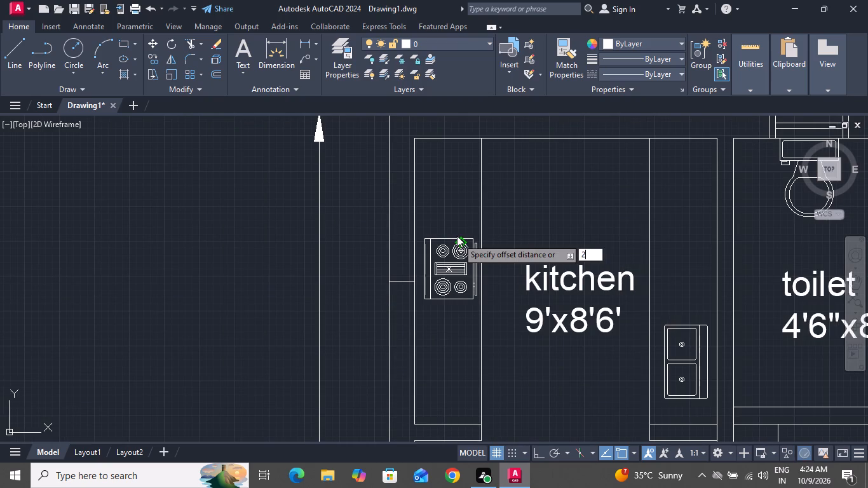
key(apostrophe)
key(Return)
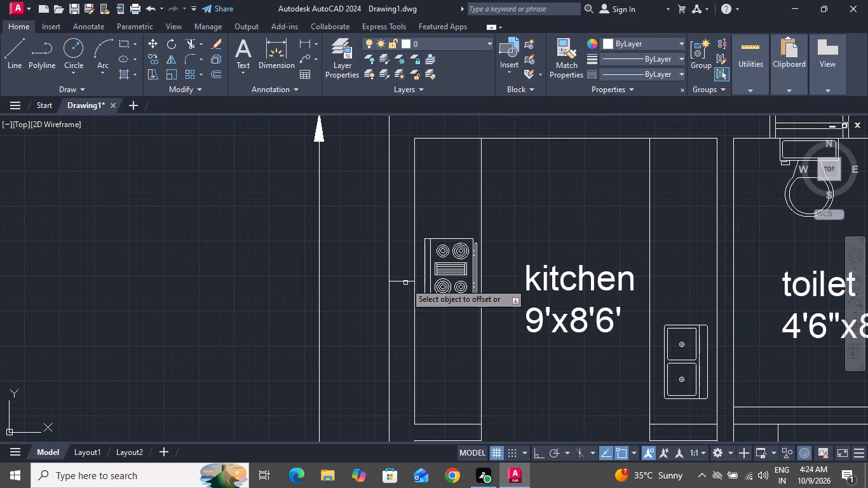
click(405, 283)
click(405, 254)
Offset the original short line across the kitchen's west wall 2' to the south.
scroll(418, 313, down, 1)
scroll(419, 318, up, 1)
scroll(419, 320, down, 1)
scroll(419, 320, up, 1)
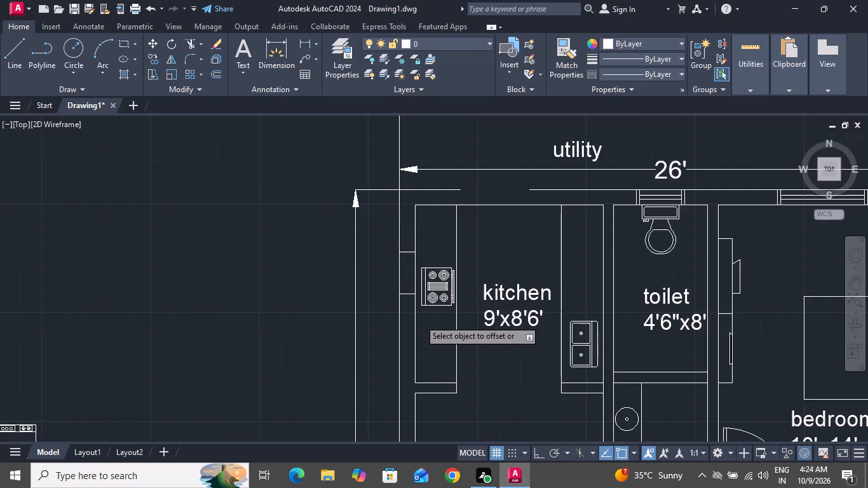
scroll(419, 320, down, 1)
scroll(419, 320, up, 1)
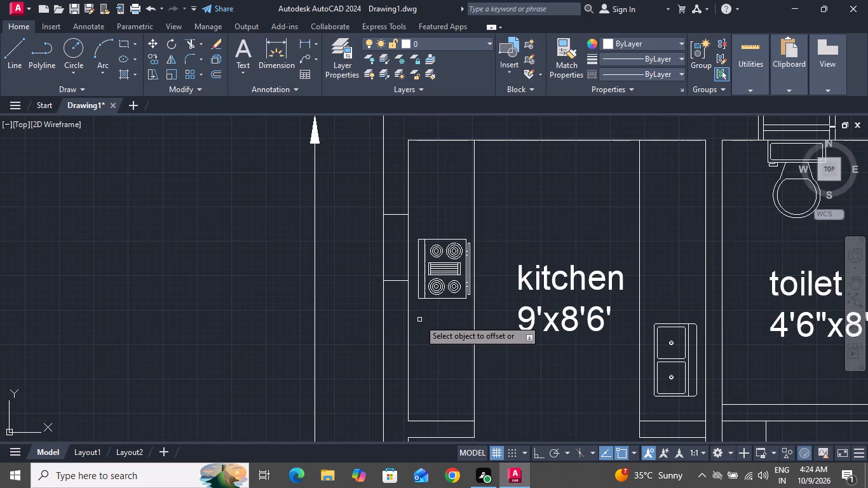
scroll(430, 335, down, 2)
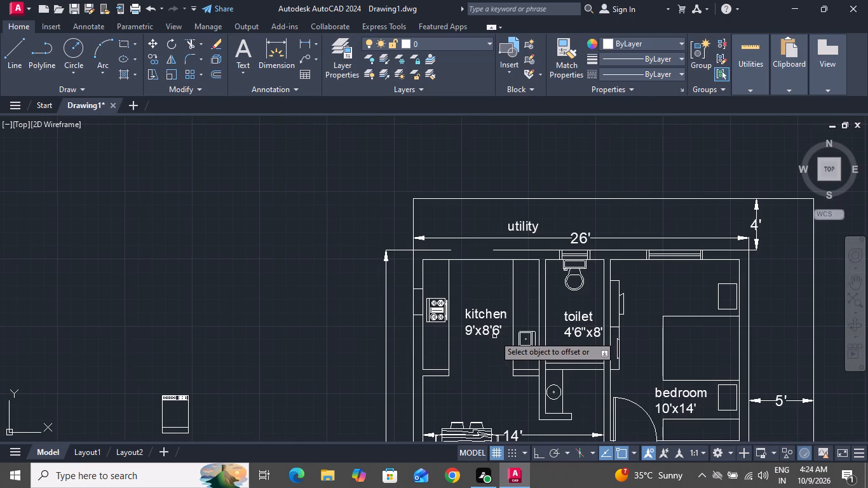
scroll(449, 249, down, 1)
scroll(450, 249, up, 1)
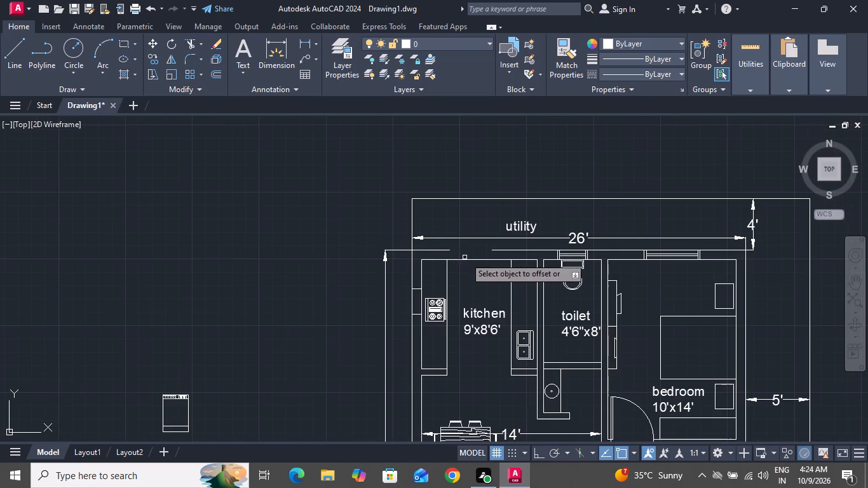
scroll(466, 257, down, 1)
scroll(466, 258, up, 3)
scroll(472, 255, down, 1)
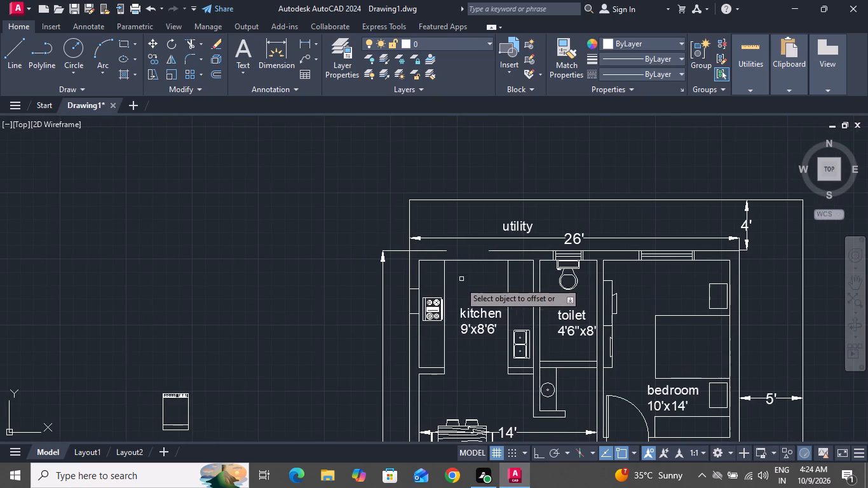
click(416, 314)
click(412, 334)
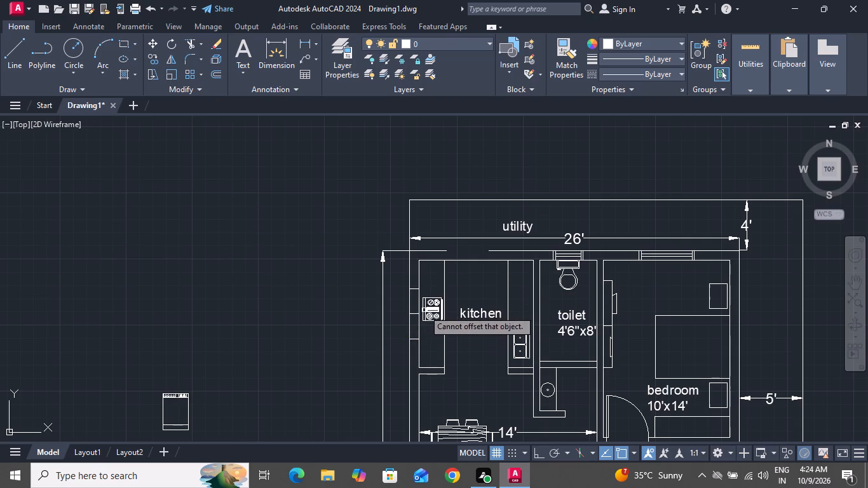
key(Escape)
Offset the northernmost and southernmost short lines in the kitchen's west wall 2" outward, away from the middle line.
key(o)
key(space)
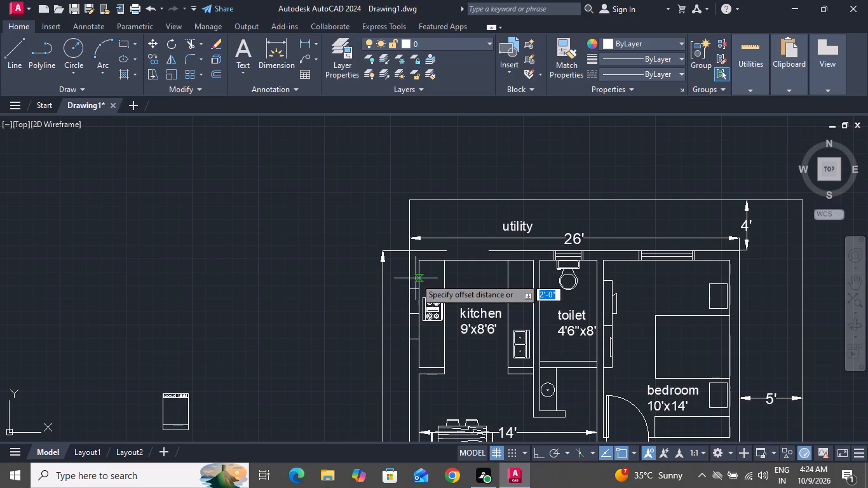
text(2)
key(shift+quotedbl)
key(Return)
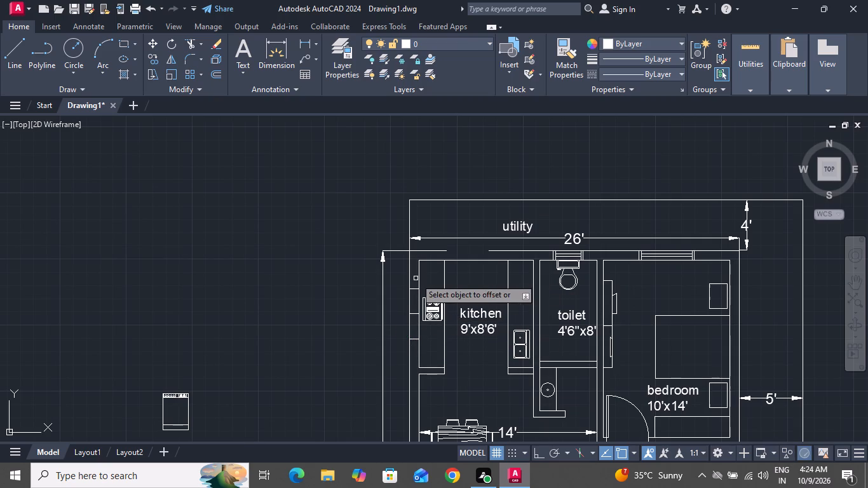
scroll(417, 299, up, 1)
scroll(415, 295, down, 1)
scroll(415, 295, up, 1)
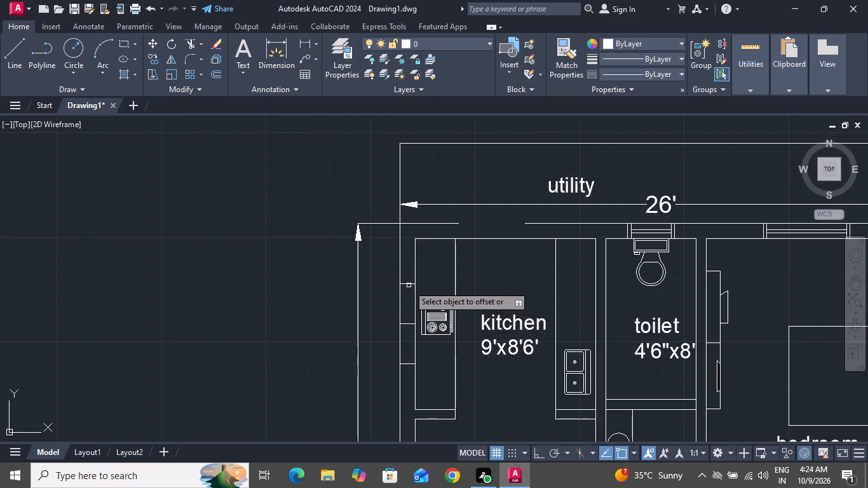
click(409, 285)
click(408, 269)
click(410, 363)
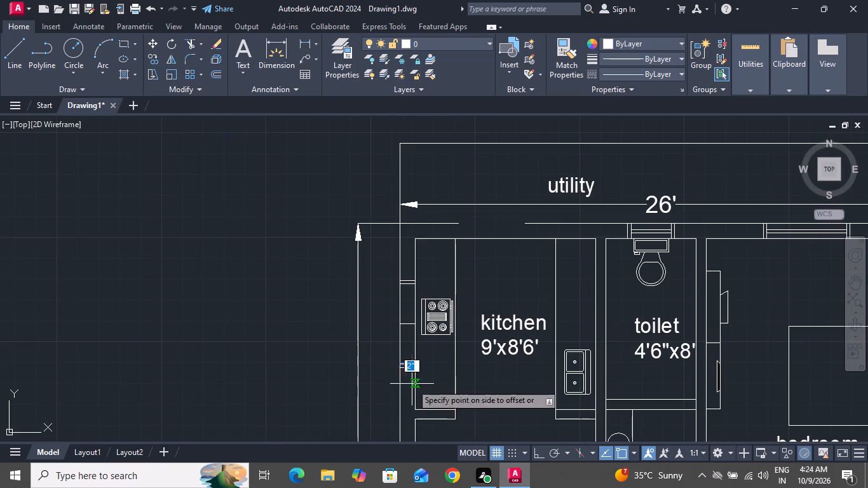
click(412, 384)
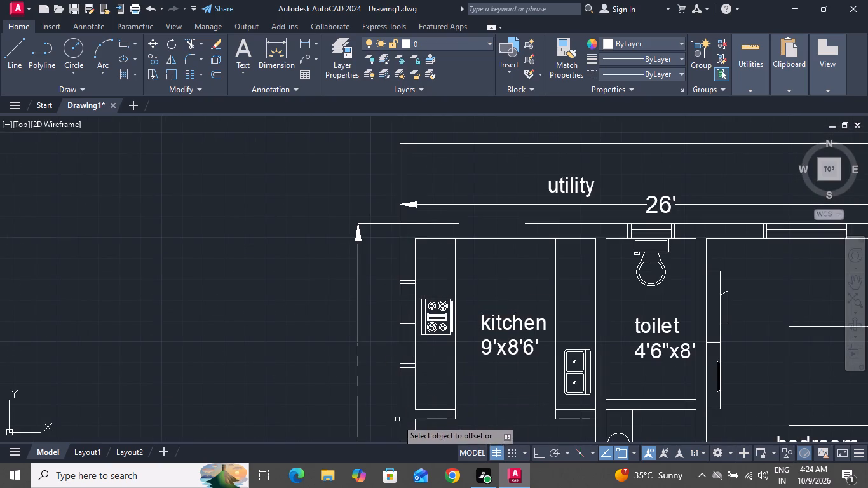
right_click(388, 367)
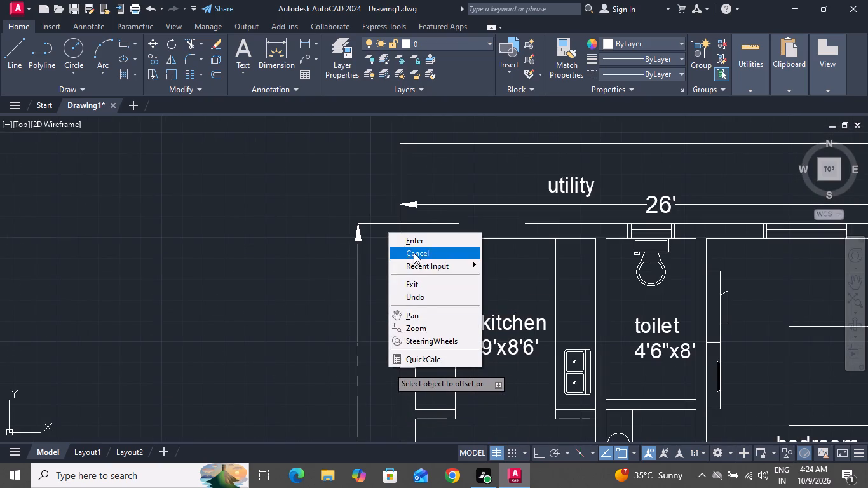
click(414, 253)
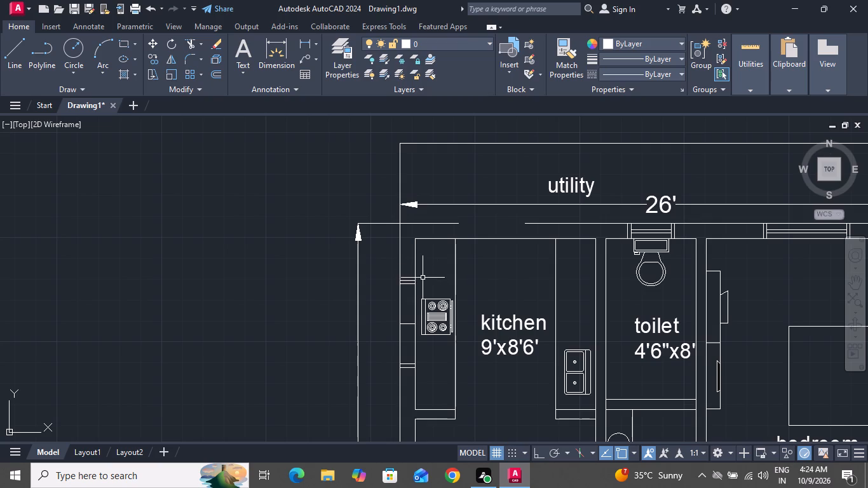
Draw a vertical line along the middle of the kitchen's west wall, joining the midpoints of the two inner short end lines.
click(10, 53)
scroll(433, 297, up, 3)
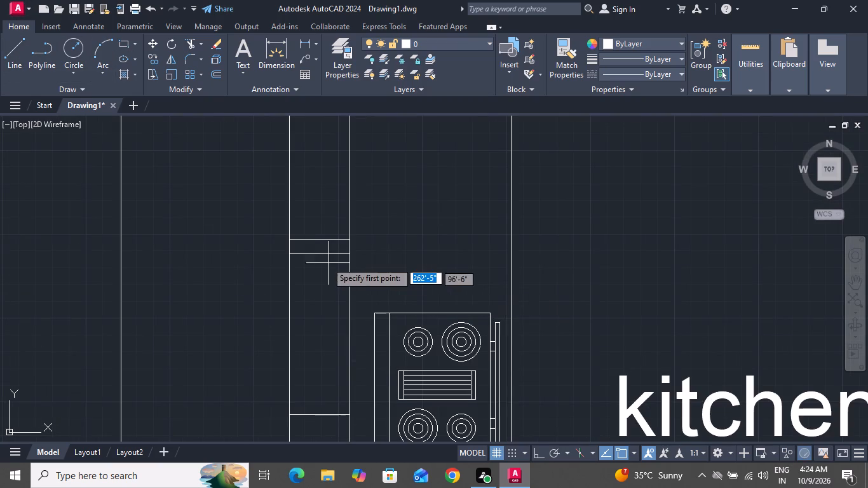
click(318, 257)
scroll(327, 300, down, 4)
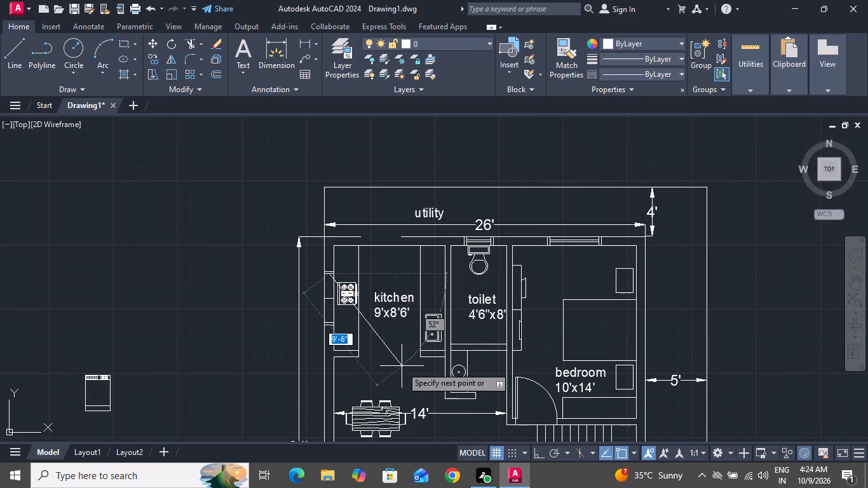
click(543, 456)
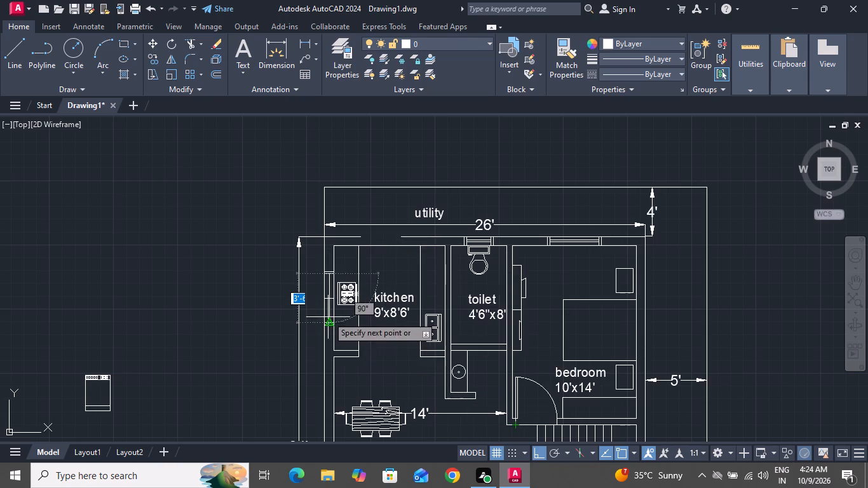
scroll(326, 316, up, 1)
scroll(326, 316, down, 1)
scroll(326, 316, up, 3)
scroll(338, 339, down, 1)
scroll(338, 339, up, 1)
click(306, 309)
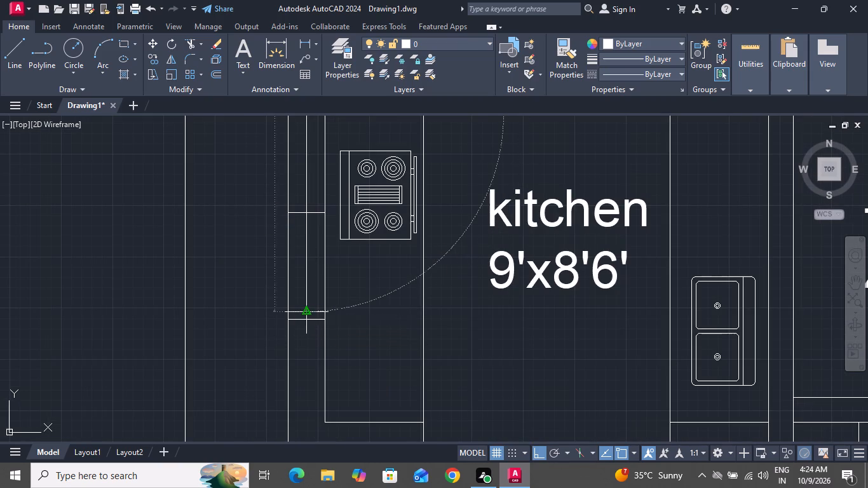
right_click(302, 308)
click(331, 325)
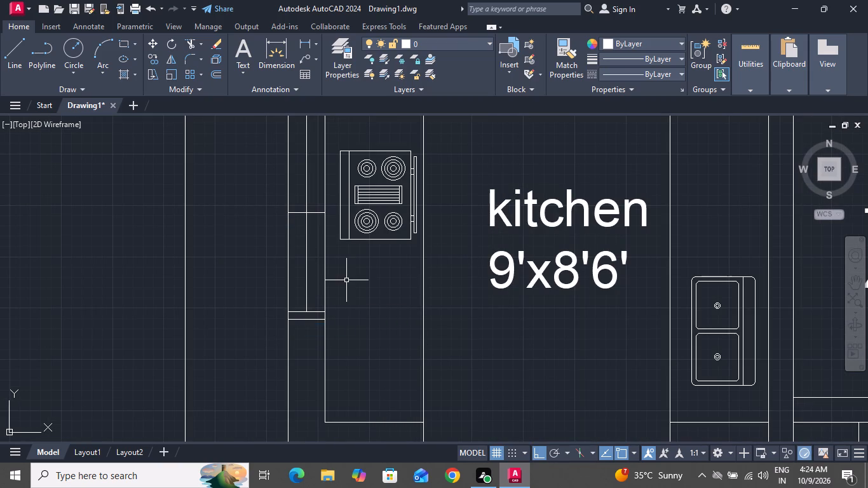
Offset the vertical line in the kitchen's west wall 1" to the east and 1" to the west.
text(o)
key(space)
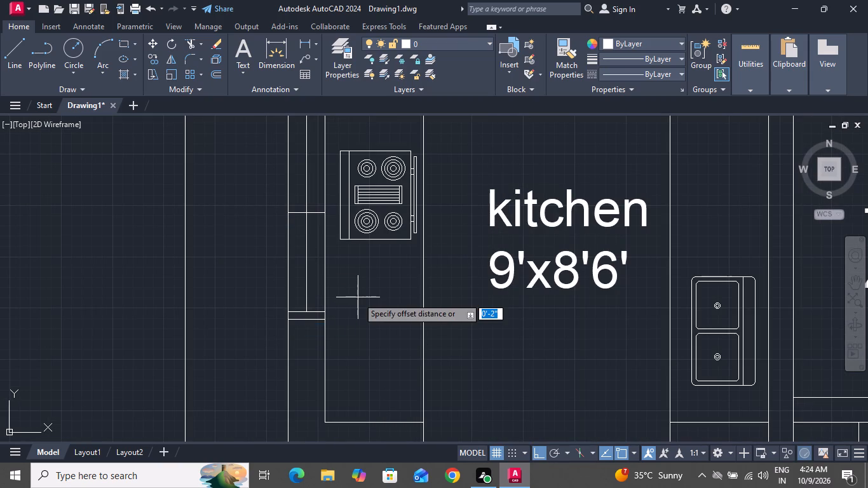
key(2)
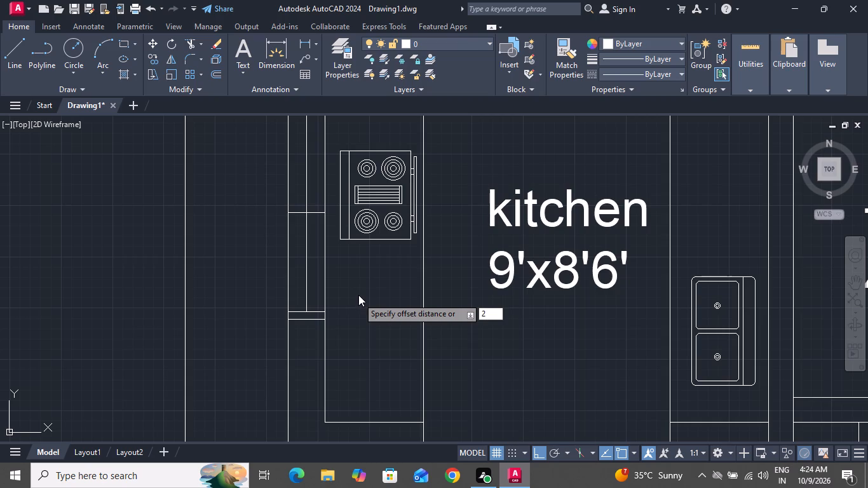
key(BackSpace)
key(1)
key(shift+quotedbl)
key(Return)
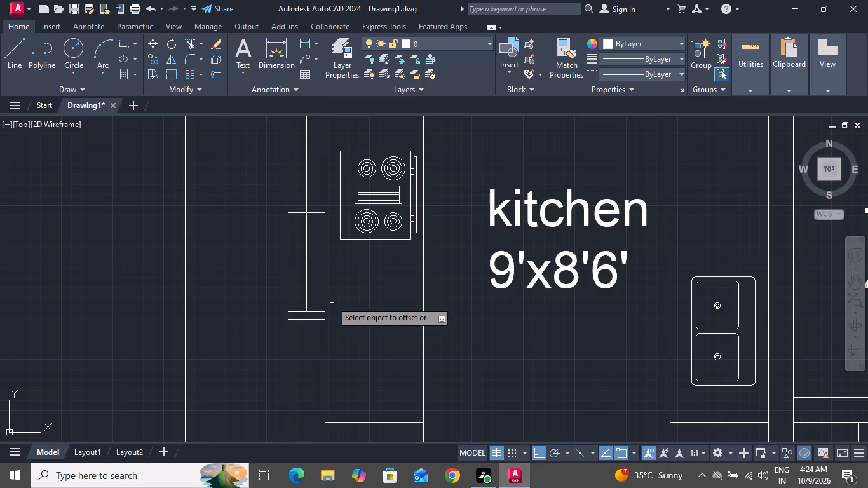
click(306, 275)
click(311, 273)
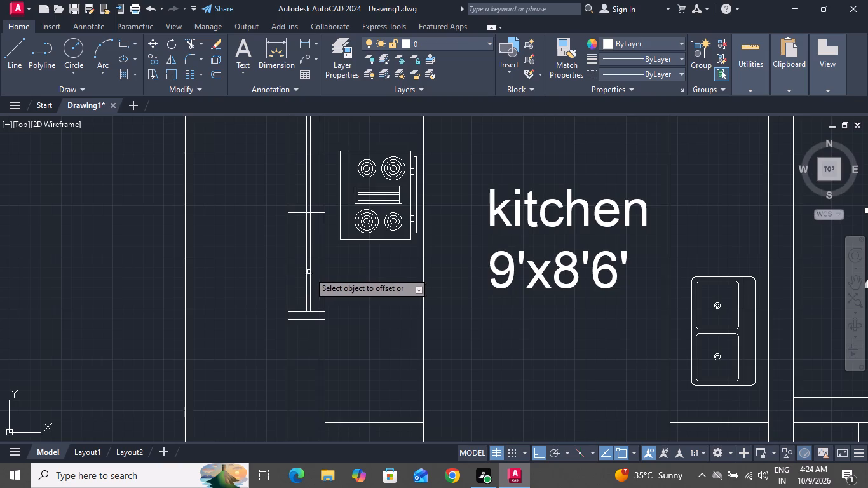
scroll(306, 273, up, 2)
scroll(306, 273, down, 1)
click(303, 273)
click(296, 274)
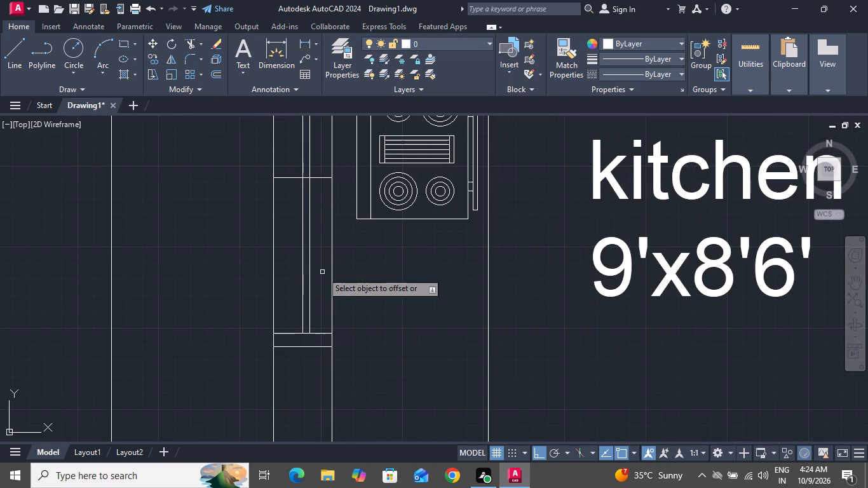
click(302, 273)
click(297, 272)
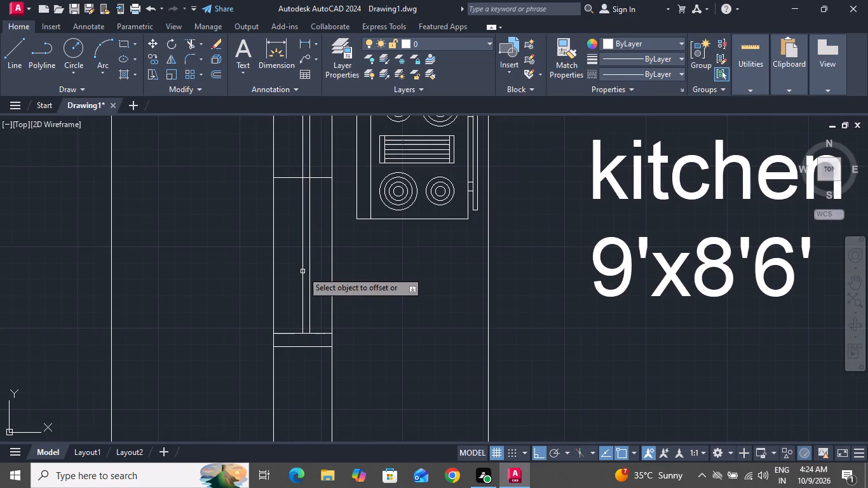
click(304, 273)
click(292, 273)
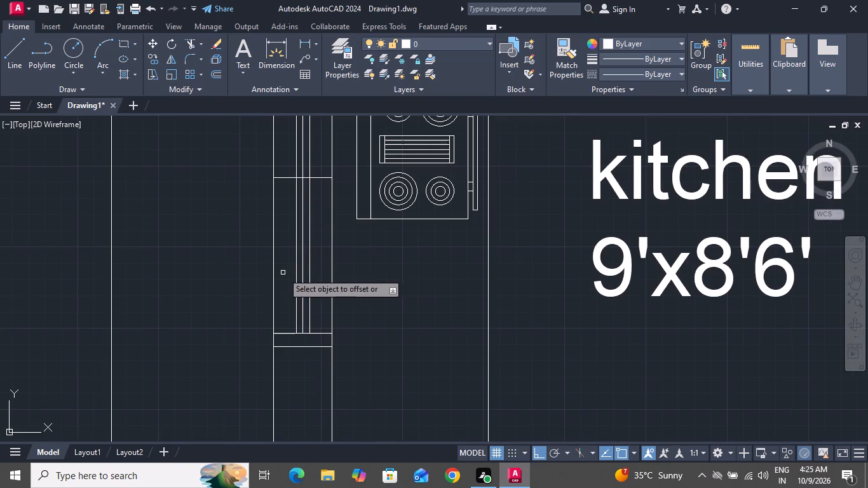
right_click(283, 273)
click(321, 295)
Delete the original vertical centre line and the original short middle cross line from the kitchen's west window.
scroll(300, 271, up, 3)
click(300, 271)
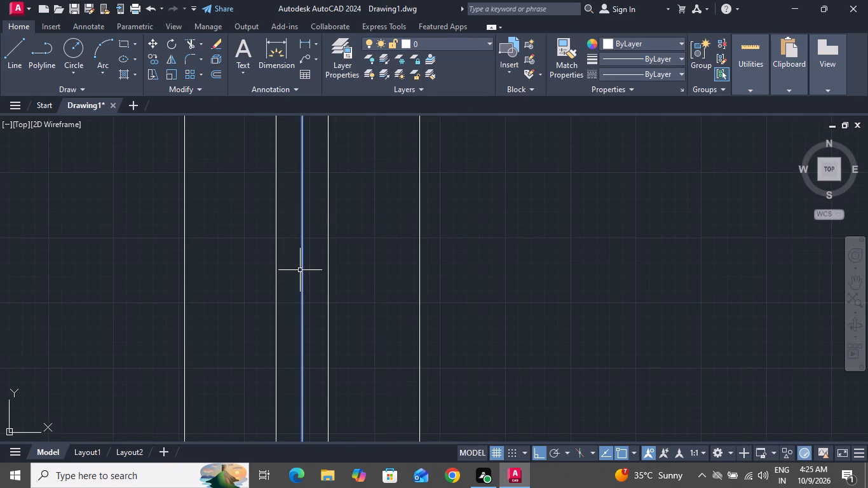
key(Delete)
scroll(331, 330, down, 3)
scroll(331, 331, up, 1)
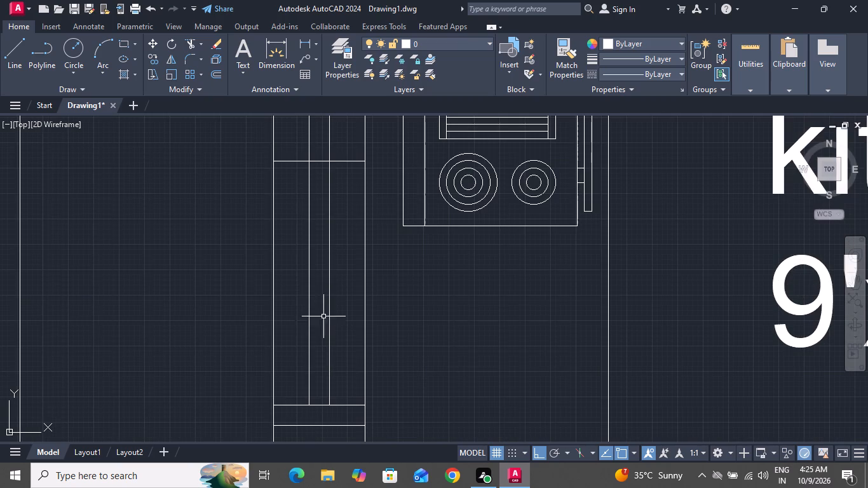
scroll(317, 168, up, 3)
drag(320, 137, 316, 148)
click(313, 155)
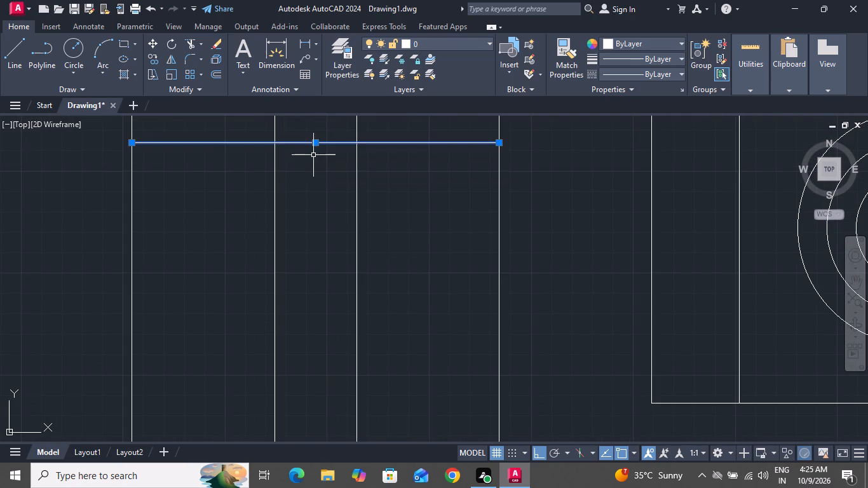
key(Delete)
Insert the Door - Imperial block from the architectural tool palette into the empty space north of the utility area.
scroll(337, 252, down, 2)
scroll(337, 252, up, 1)
scroll(338, 252, down, 3)
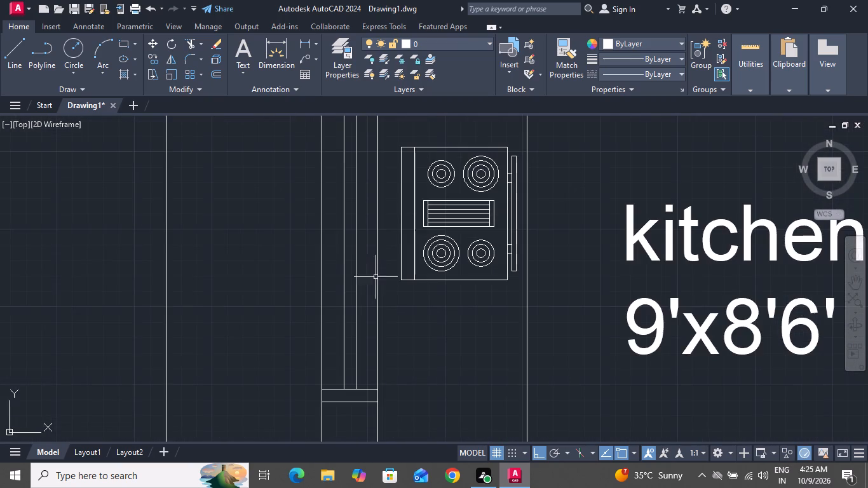
scroll(393, 264, down, 1)
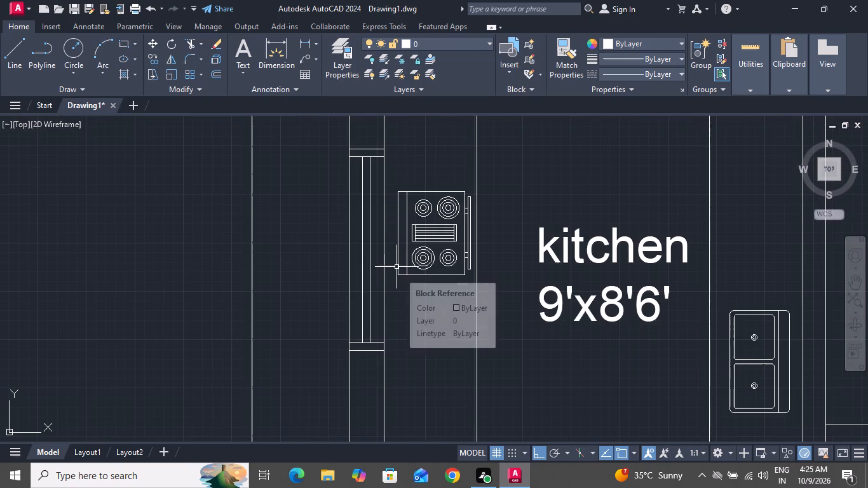
scroll(397, 268, down, 4)
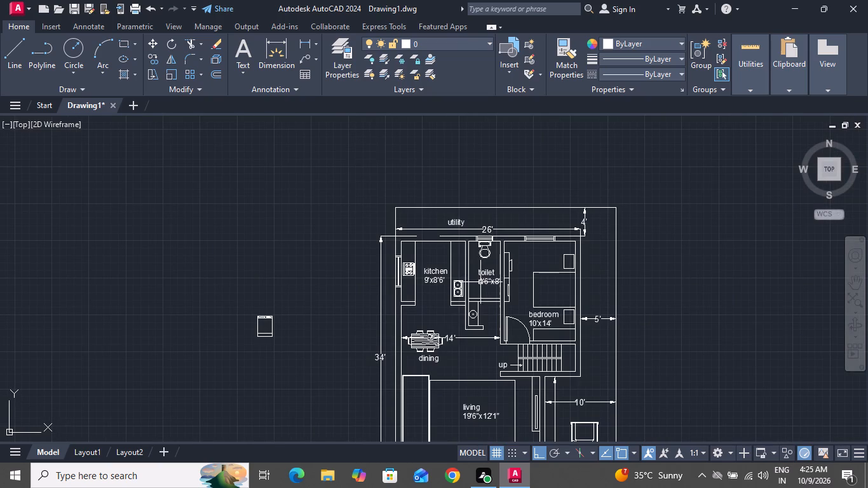
key(t)
key(p)
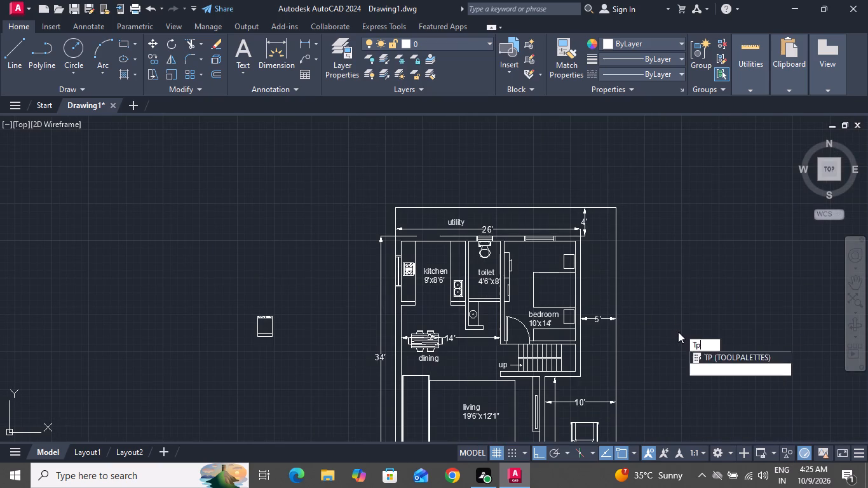
key(space)
drag(526, 105, 452, 151)
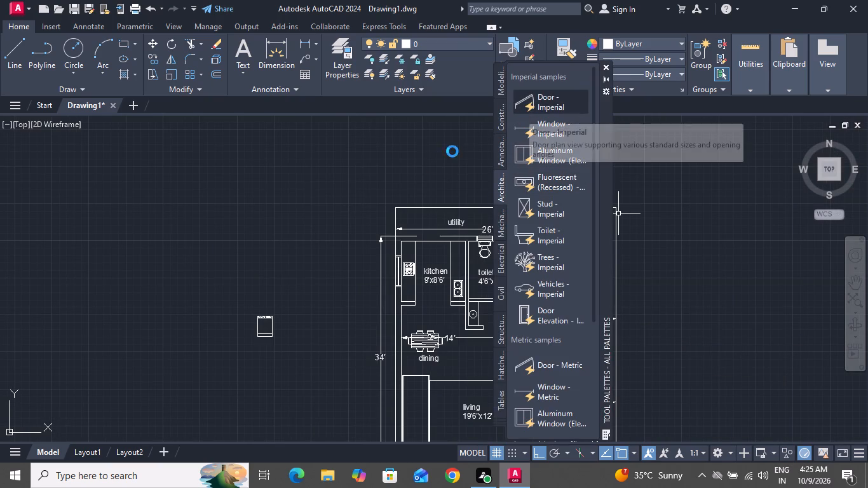
drag(452, 151, 422, 179)
click(605, 64)
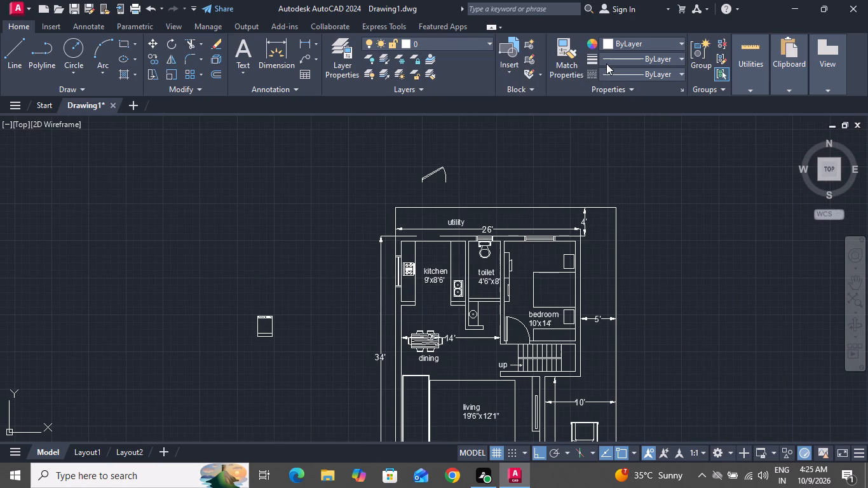
Set the new door block's opening angle to 90°, with the leaf perpendicular to the wall.
scroll(419, 184, down, 1)
scroll(419, 184, up, 1)
click(438, 163)
click(423, 193)
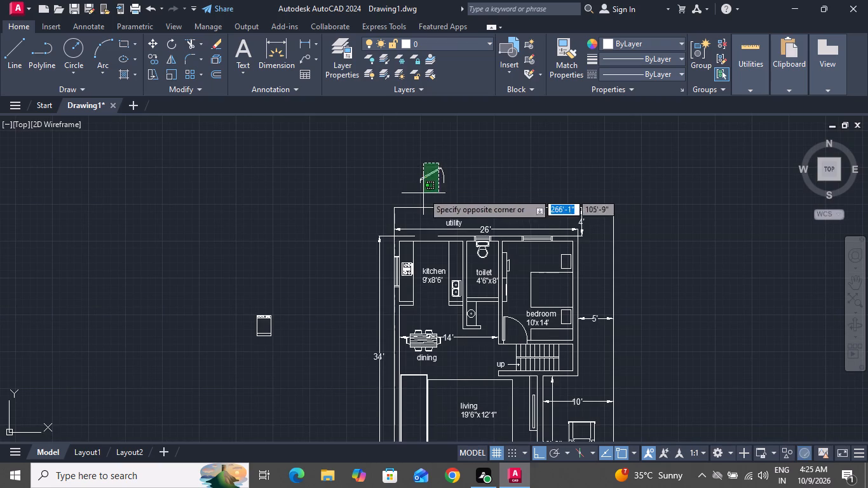
scroll(423, 187, up, 4)
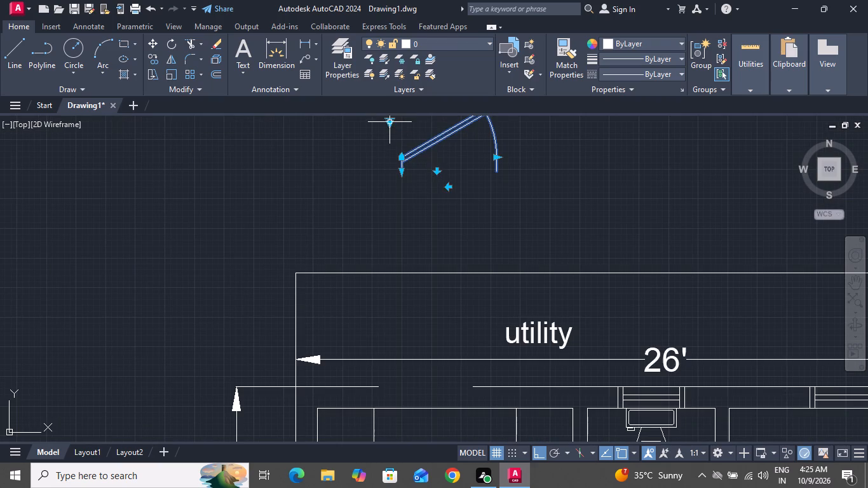
click(389, 123)
click(421, 173)
scroll(433, 213, down, 2)
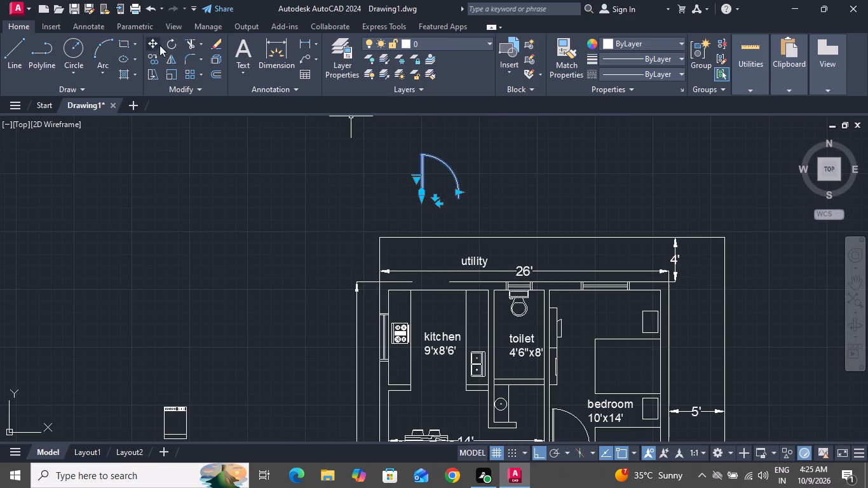
Move the door block from its hinge-side base corner to the west side of the opening in the kitchen's north wall.
click(152, 38)
click(417, 201)
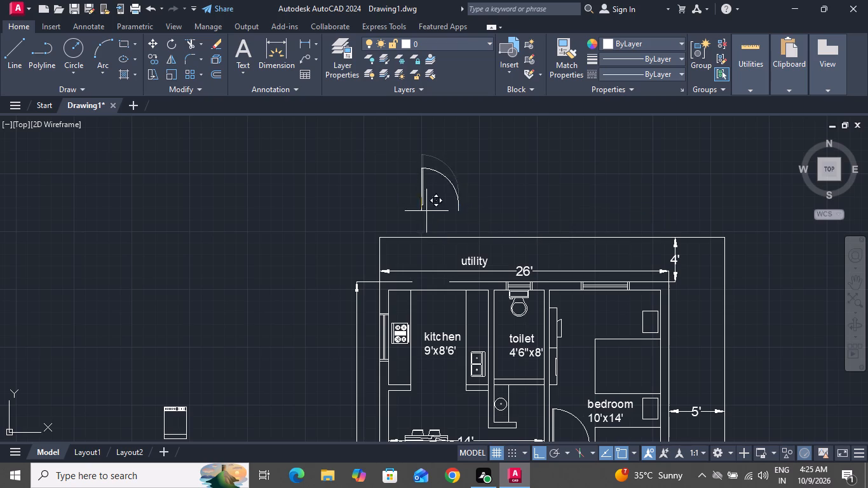
scroll(412, 278, up, 3)
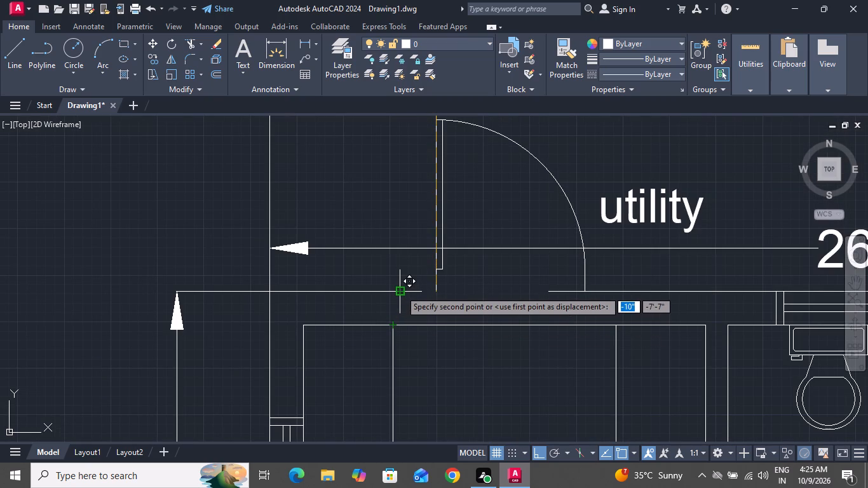
click(539, 452)
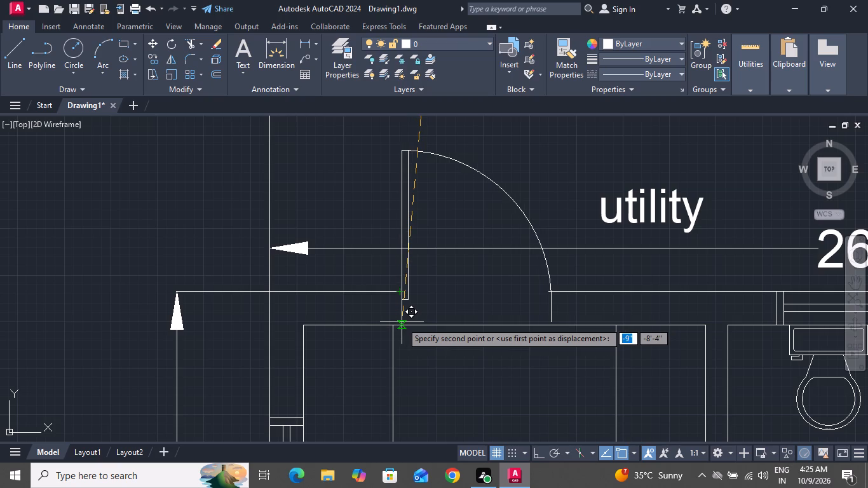
click(402, 322)
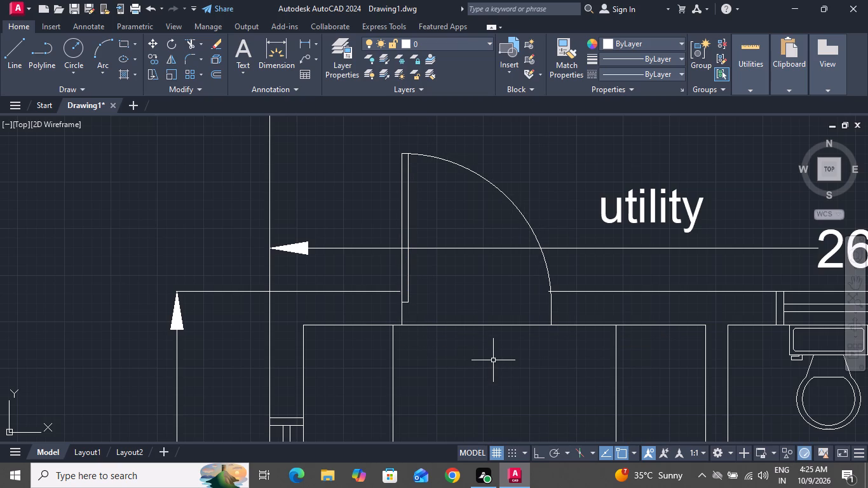
Extend the outer north wall line west of the kitchen door to meet the door frame.
text(ex)
key(space)
key(space)
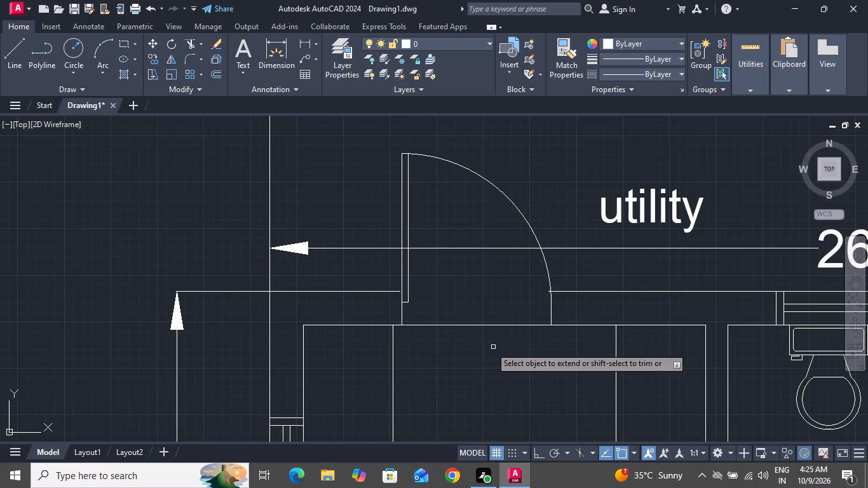
scroll(392, 288, up, 1)
scroll(392, 288, down, 1)
scroll(392, 288, up, 2)
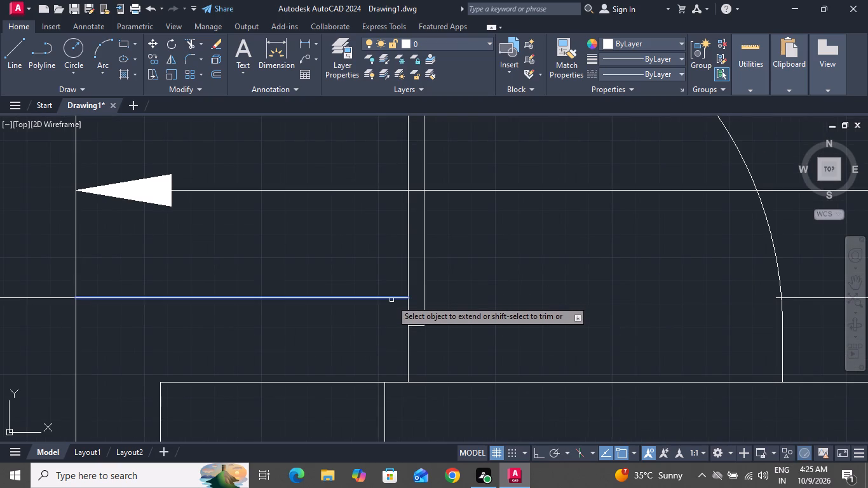
click(391, 300)
right_click(475, 311)
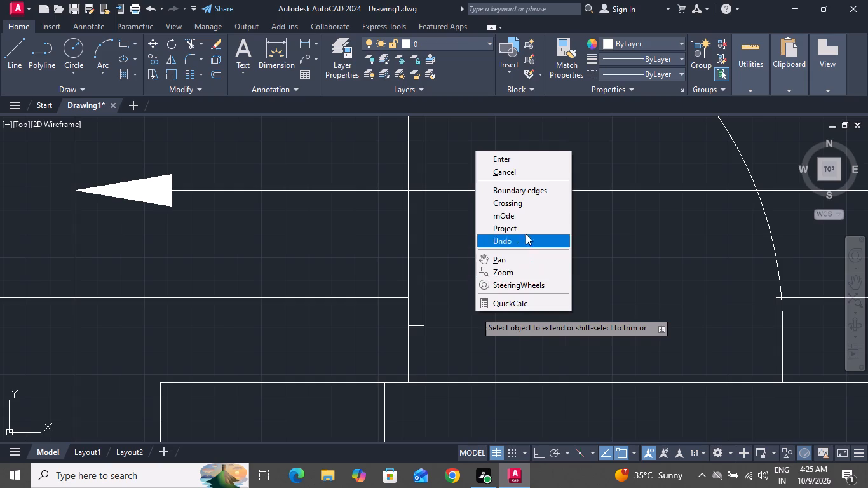
click(515, 168)
Trim the end of the outer north wall line that projects past the kitchen door's swing arc on the east side.
key(t)
key(r)
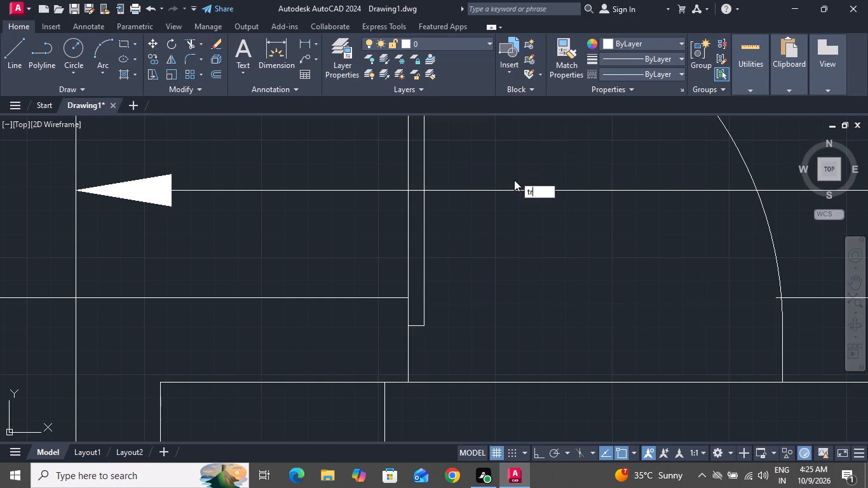
key(space)
key(space)
scroll(839, 294, up, 2)
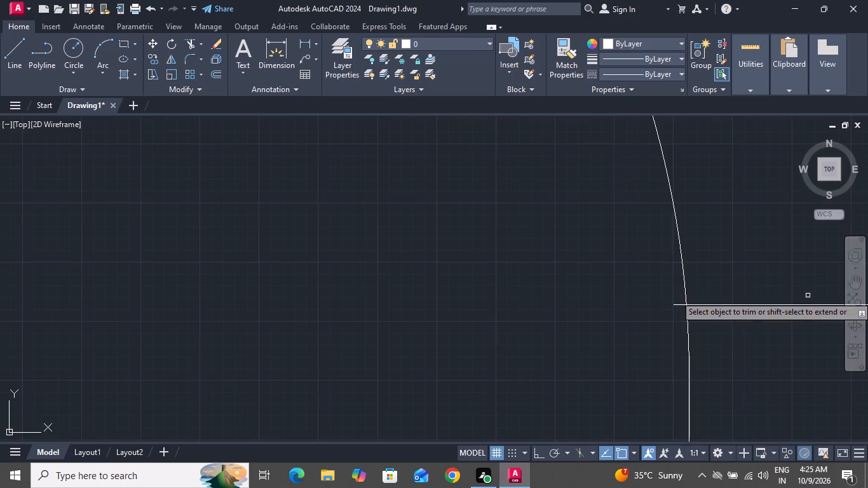
scroll(674, 335, up, 1)
scroll(672, 334, down, 1)
scroll(669, 329, up, 1)
click(674, 278)
click(685, 339)
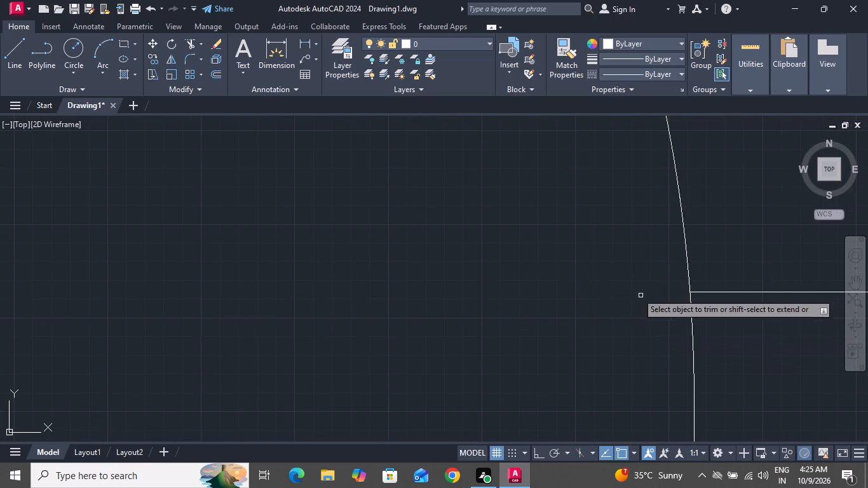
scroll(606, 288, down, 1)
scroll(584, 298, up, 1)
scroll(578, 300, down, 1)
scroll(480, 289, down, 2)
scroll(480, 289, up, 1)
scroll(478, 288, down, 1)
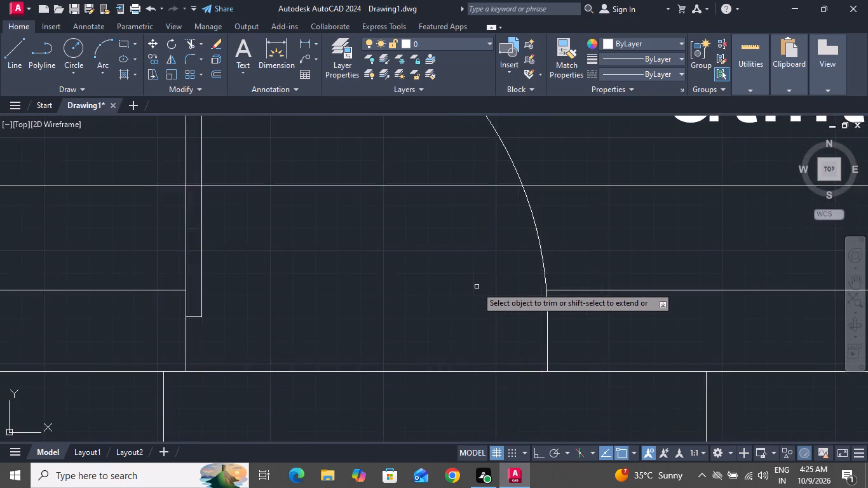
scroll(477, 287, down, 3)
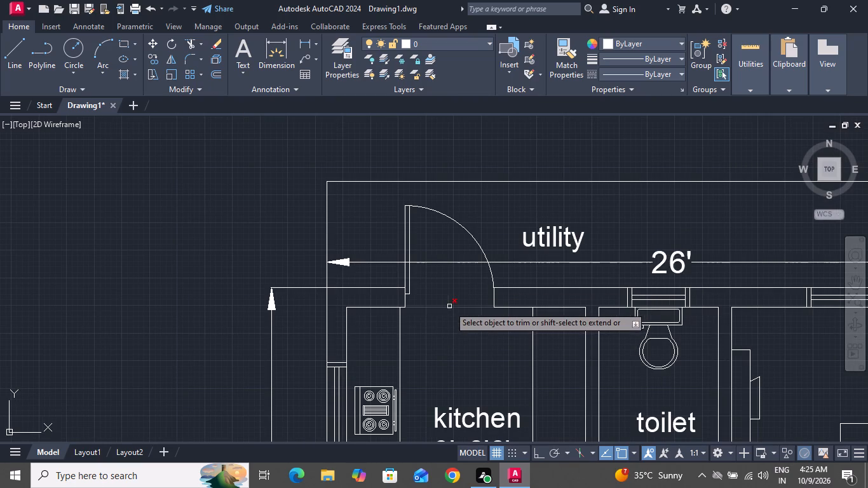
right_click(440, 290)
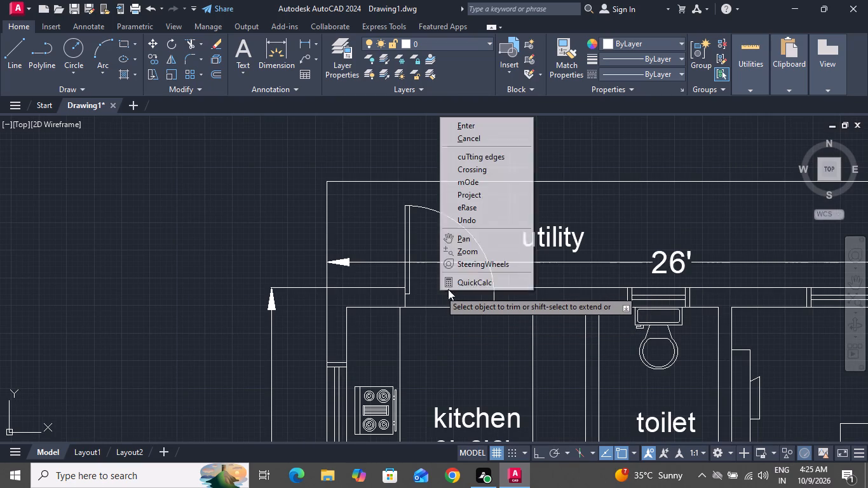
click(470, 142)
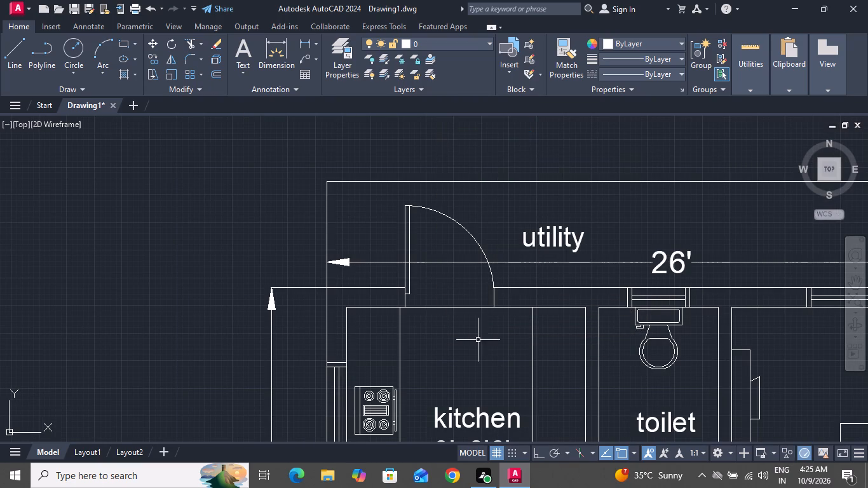
Draw a vertical line across the living room's south wall, from the inner wall line's midpoint to the outer wall line.
scroll(468, 341, down, 4)
scroll(473, 318, up, 1)
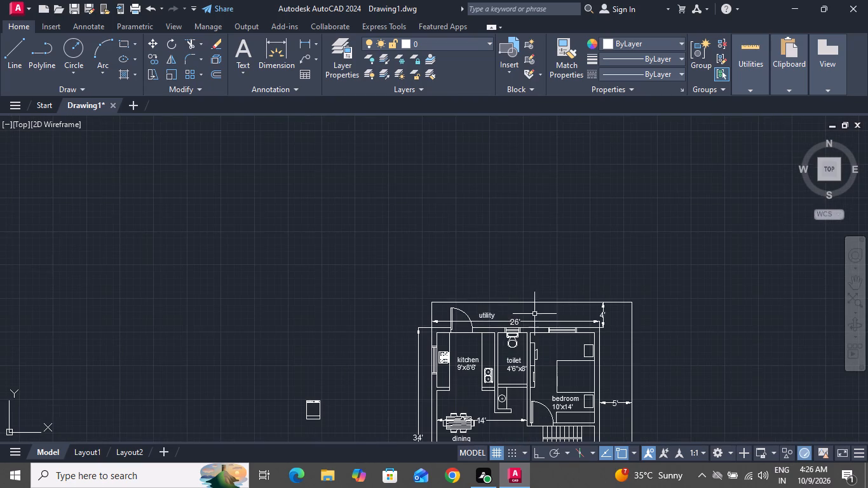
scroll(532, 245, down, 1)
scroll(534, 224, up, 1)
scroll(562, 226, down, 3)
scroll(560, 309, up, 3)
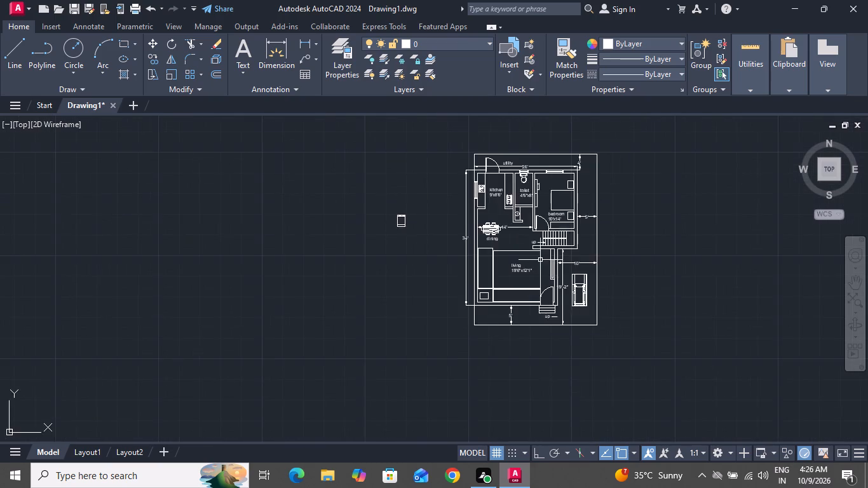
scroll(540, 258, down, 1)
scroll(540, 258, up, 2)
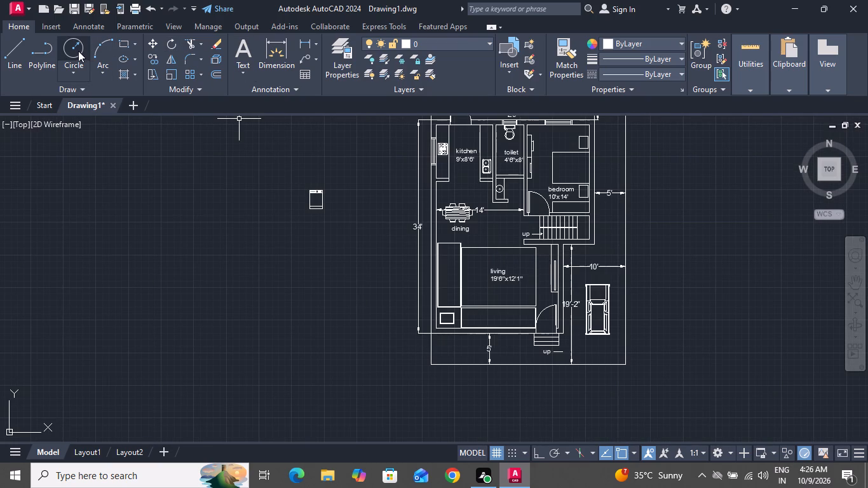
click(7, 48)
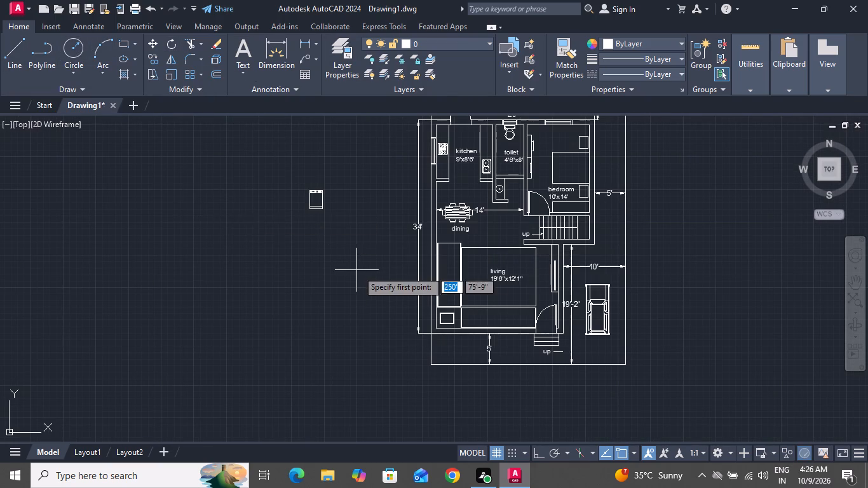
scroll(405, 276, up, 1)
scroll(405, 276, down, 1)
scroll(450, 281, up, 3)
scroll(428, 245, down, 3)
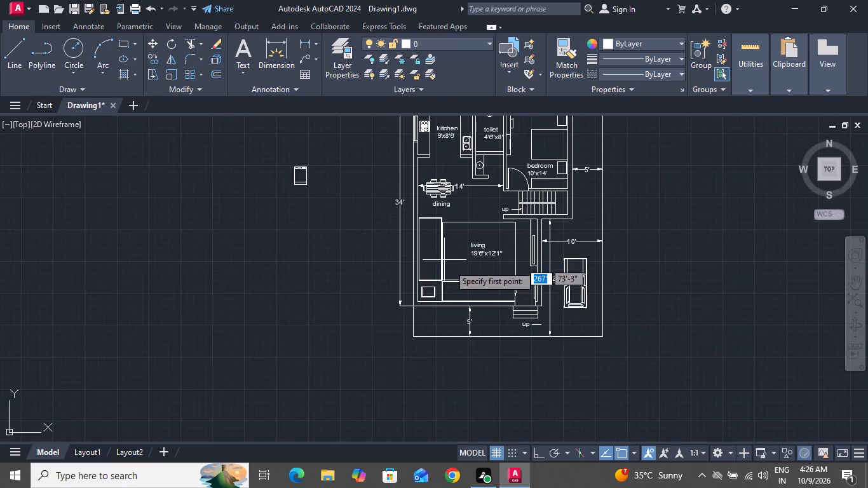
scroll(454, 305, up, 3)
scroll(470, 307, down, 1)
scroll(470, 307, up, 1)
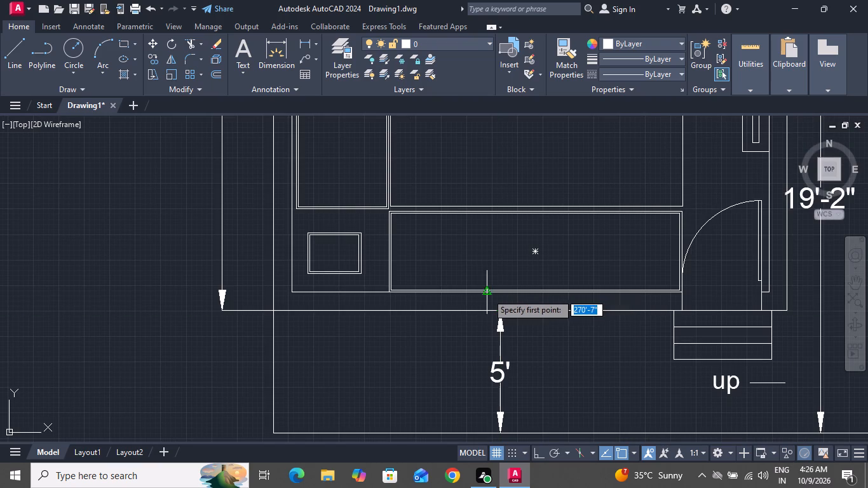
click(486, 294)
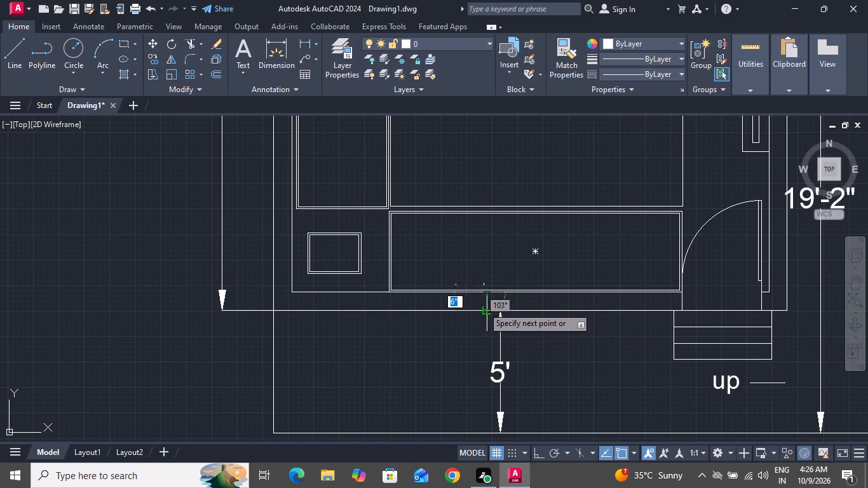
click(489, 309)
scroll(489, 309, up, 5)
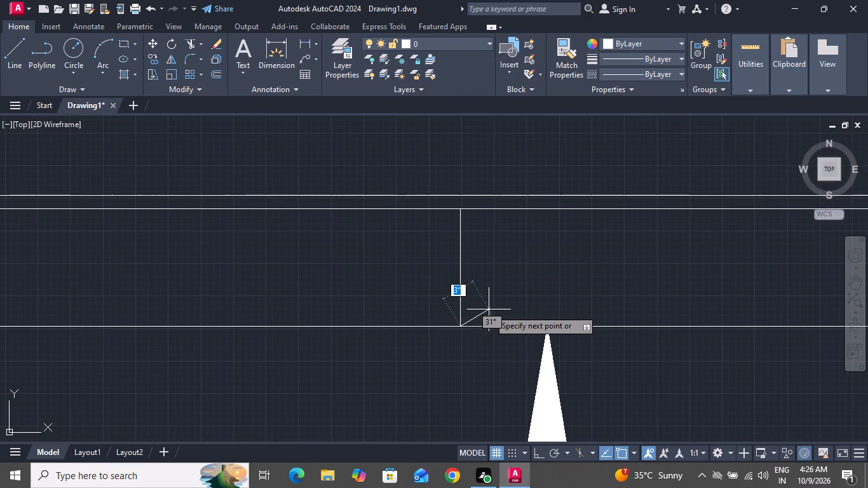
right_click(489, 309)
click(501, 326)
Offset the vertical line across the living room's south wall by 2' to both the east and west sides.
key(o)
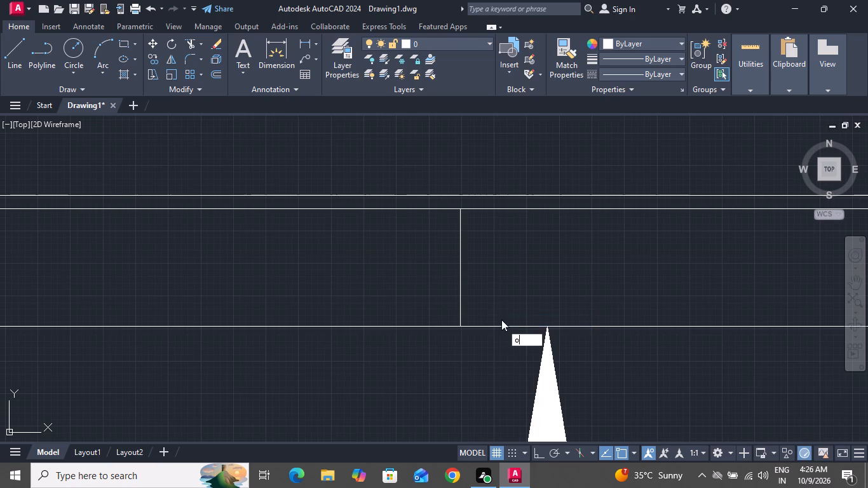
key(space)
text(2')
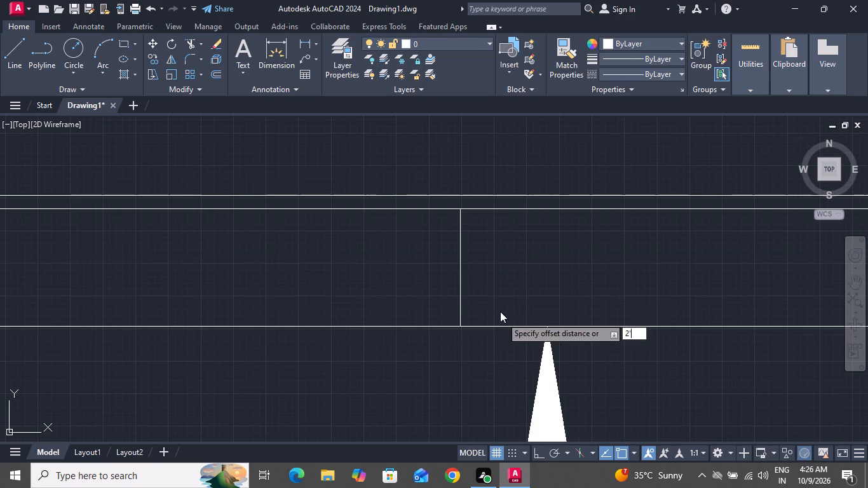
key(Return)
click(461, 287)
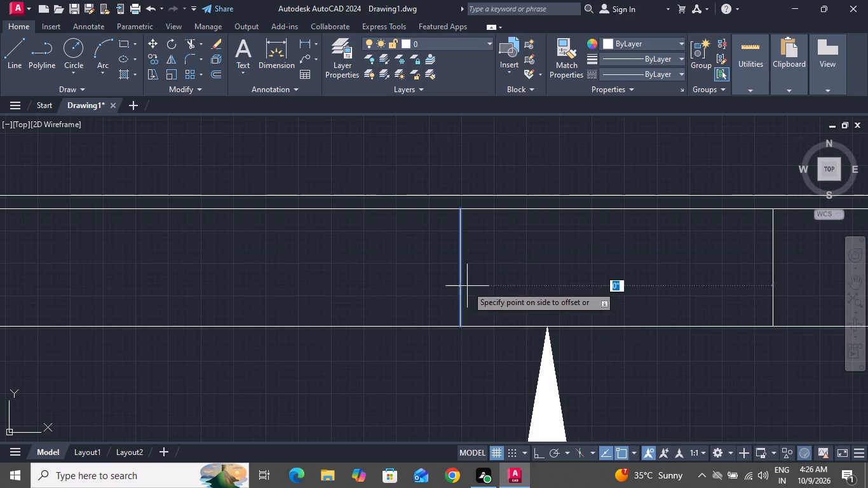
click(532, 282)
click(461, 281)
click(402, 281)
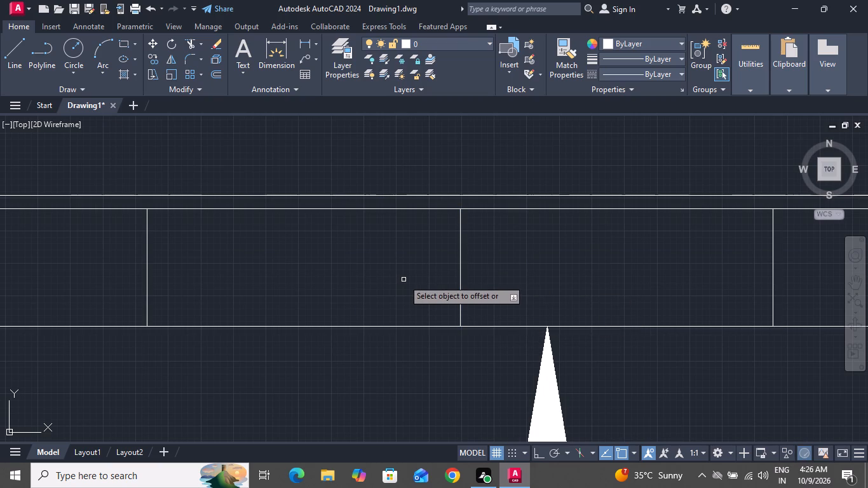
key(Escape)
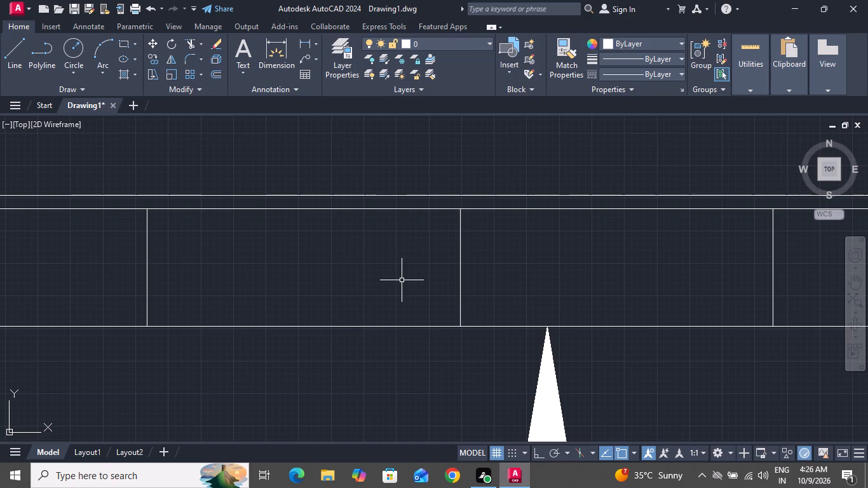
Offset the two outer vertical lines in the living room's south wall outward by 2" to form the window jambs.
key(o)
key(space)
key(2)
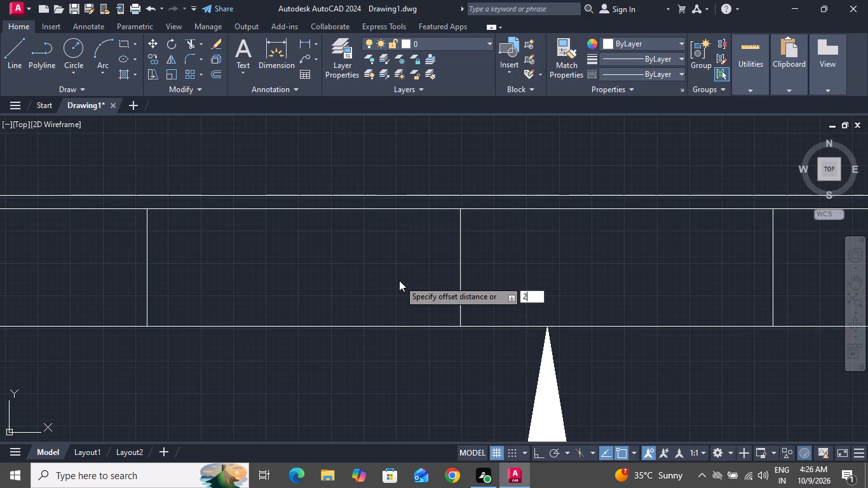
key(shift+quotedbl)
key(Return)
scroll(427, 267, down, 2)
scroll(422, 272, up, 1)
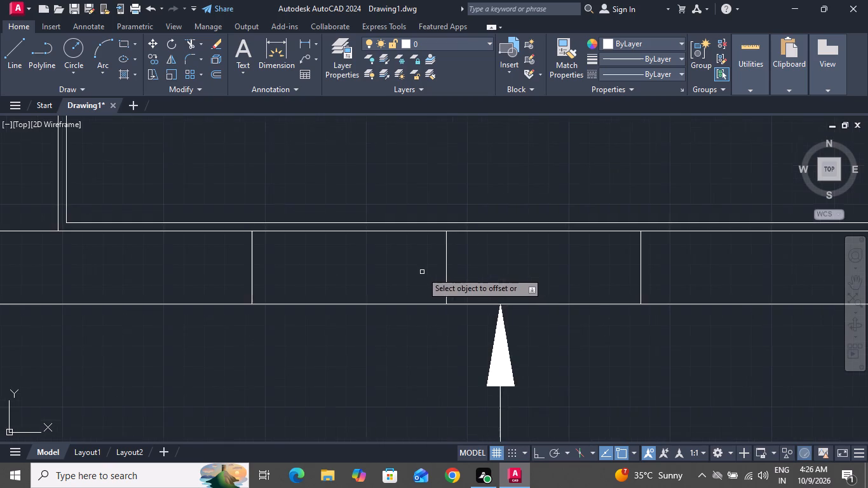
scroll(479, 287, down, 4)
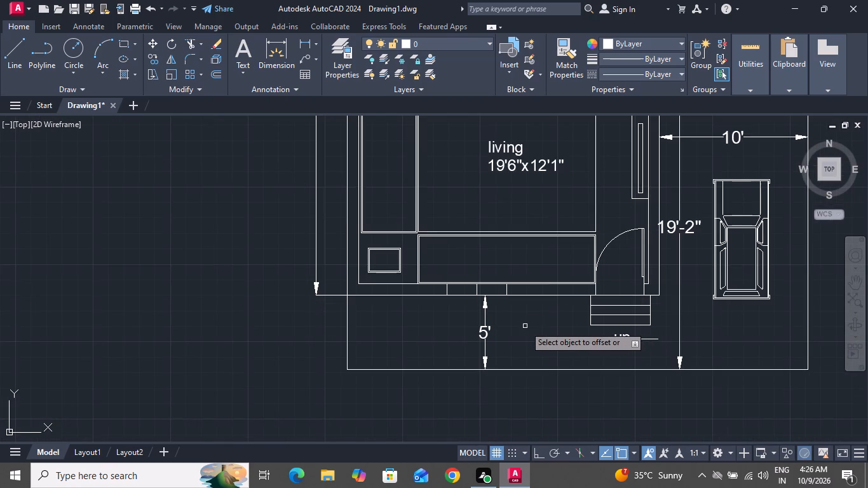
scroll(522, 325, up, 3)
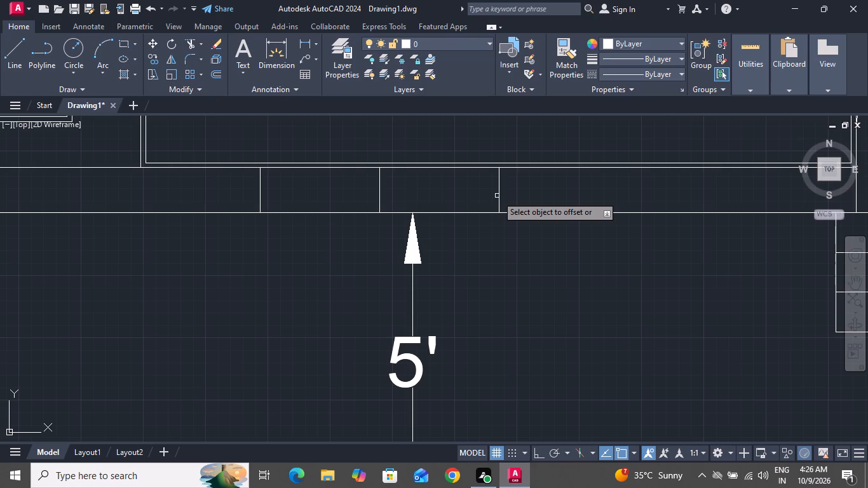
click(499, 196)
click(538, 199)
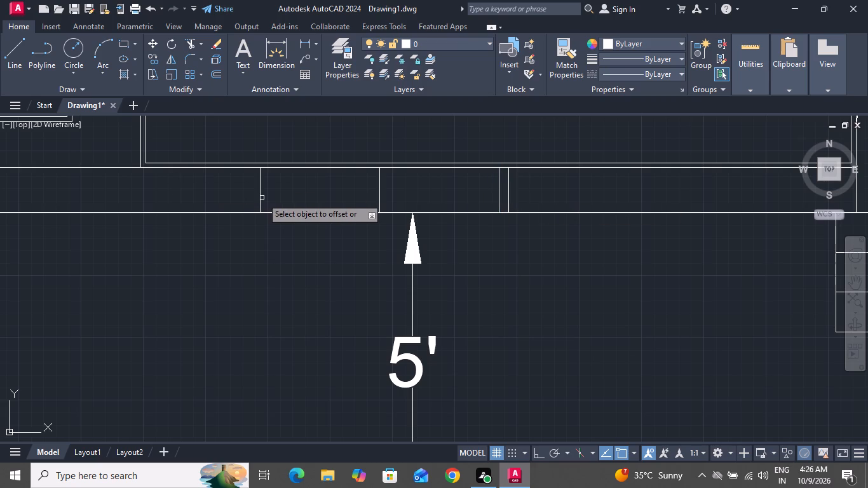
click(261, 198)
click(208, 197)
right_click(273, 281)
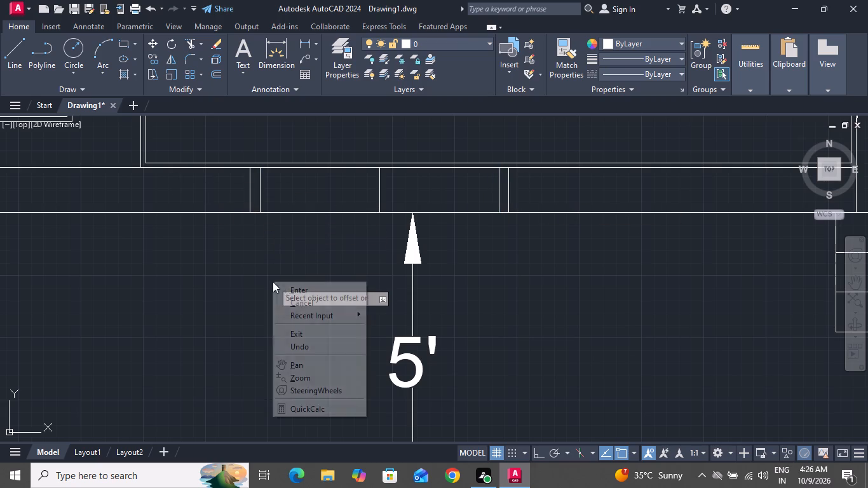
click(295, 309)
click(295, 301)
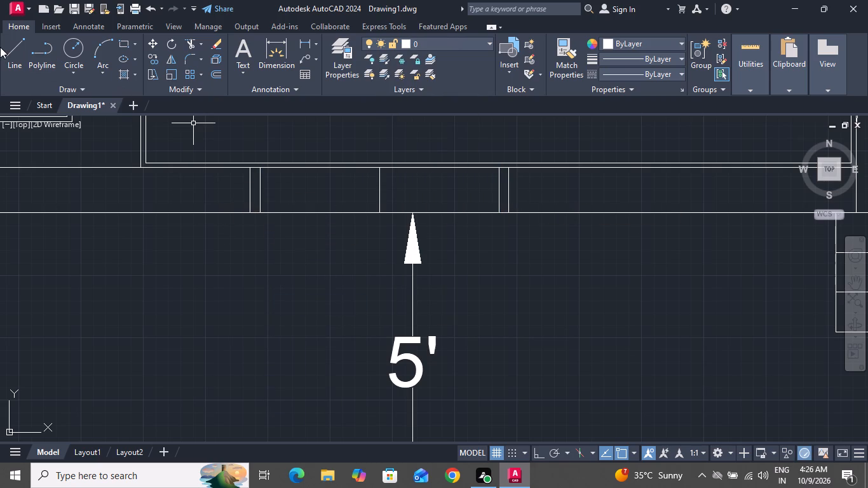
Draw a 4' horizontal line between the midpoints of the two inner jamb lines of the south wall window.
click(6, 48)
scroll(247, 181, up, 1)
scroll(250, 185, down, 1)
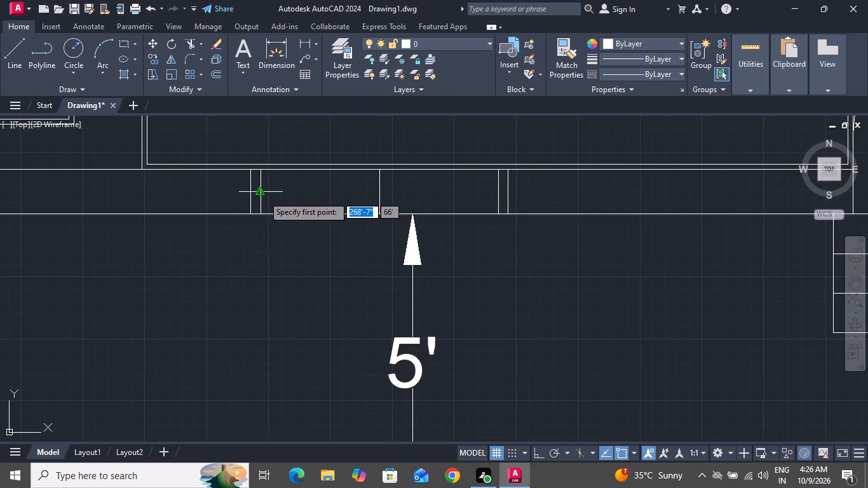
click(263, 195)
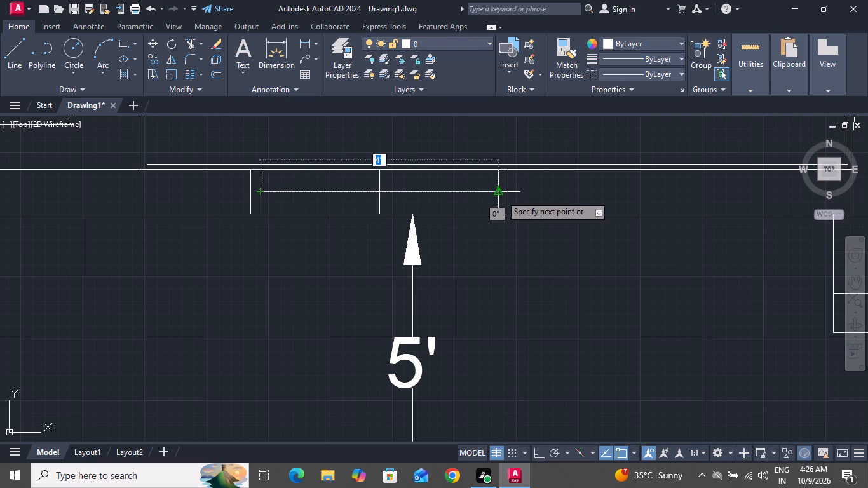
click(501, 195)
right_click(501, 195)
click(516, 212)
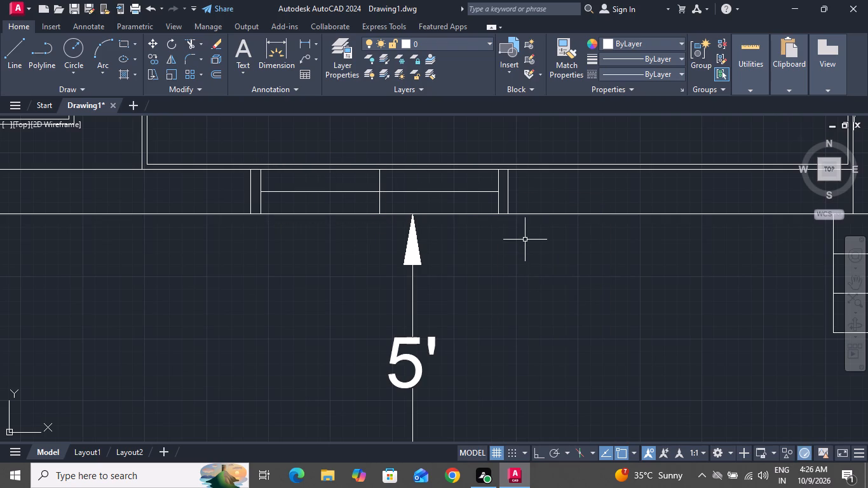
Offset the south window's horizontal centre line at 1" spacing to add one line north of it and two lines south.
key(o)
key(space)
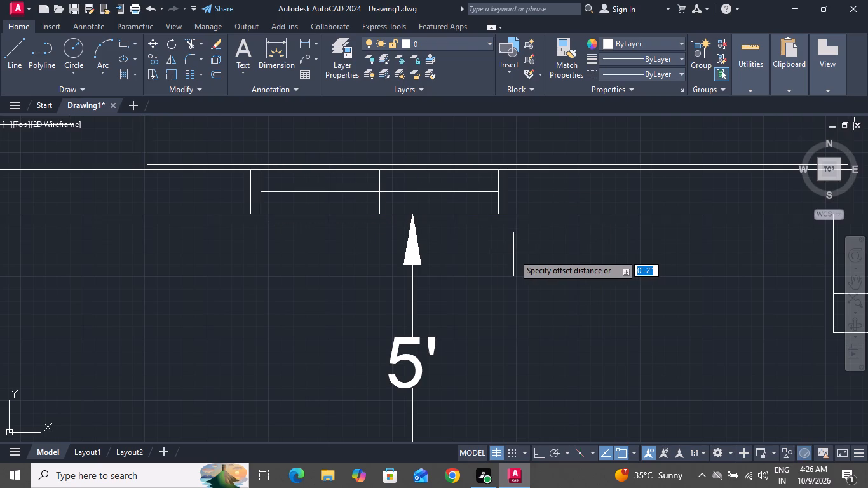
key(1)
key(shift+quotedbl)
key(Return)
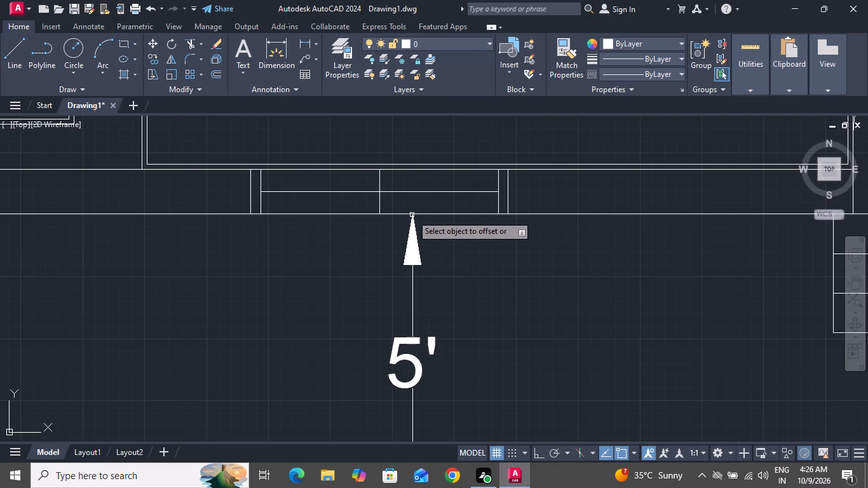
click(412, 193)
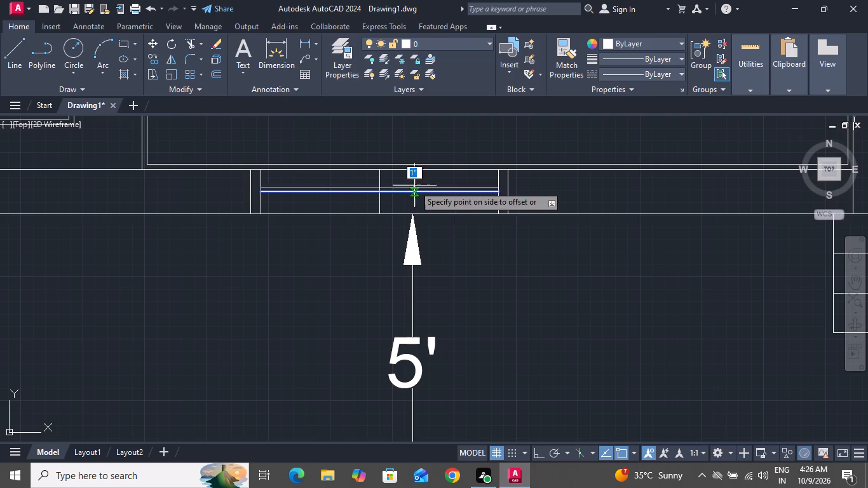
click(414, 186)
click(417, 198)
click(417, 208)
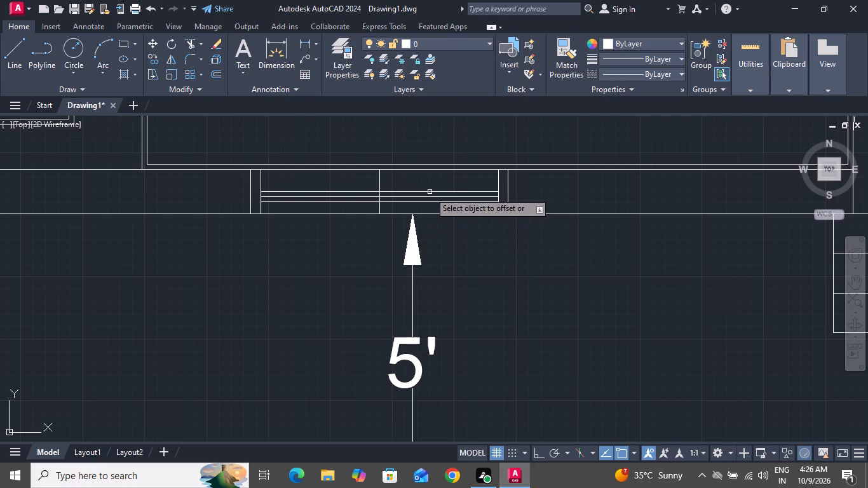
click(430, 191)
click(430, 181)
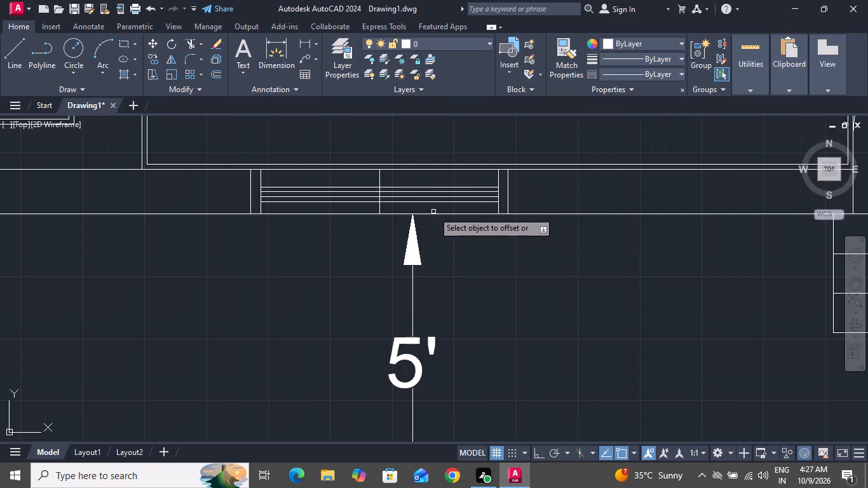
scroll(437, 213, up, 2)
key(Escape)
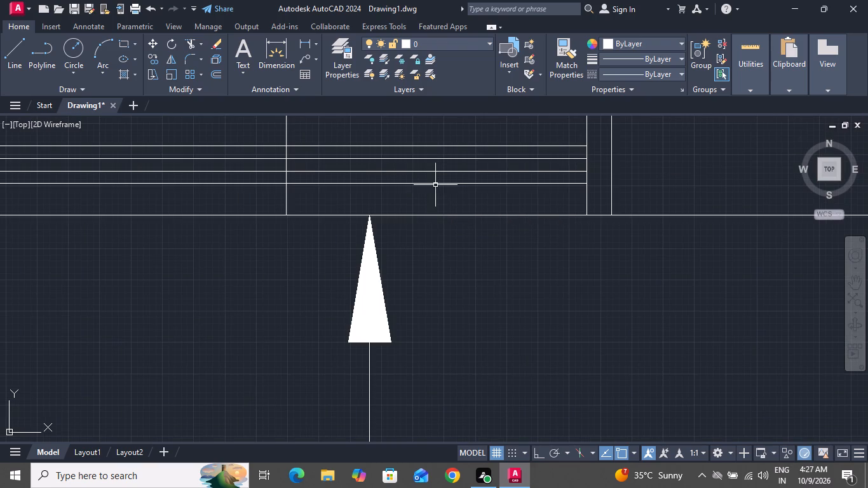
Delete the southernmost horizontal line and the original horizontal centre line from the living room's south window.
click(435, 184)
key(Delete)
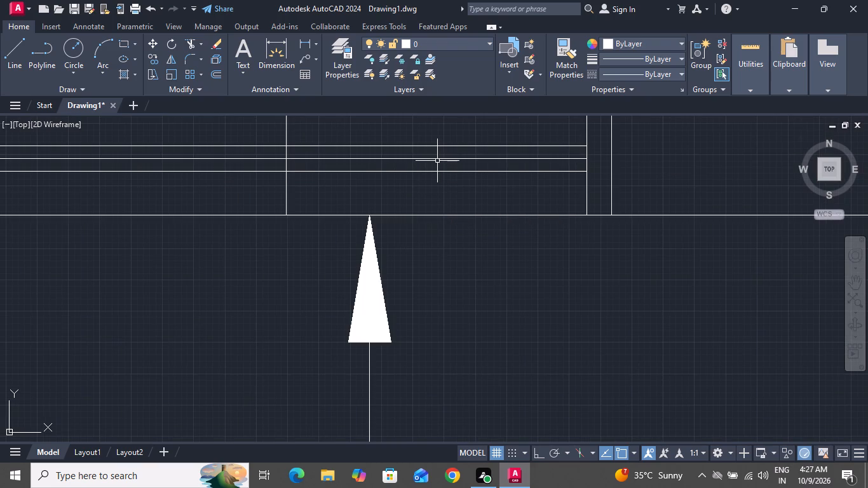
click(437, 160)
key(Delete)
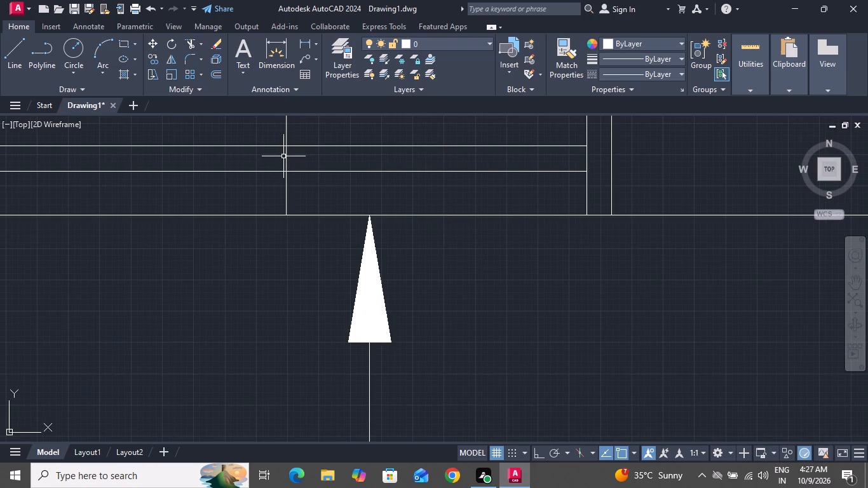
Delete the vertical centre line crossing the living room's south wall window.
click(283, 156)
double_click(308, 165)
click(275, 156)
key(Delete)
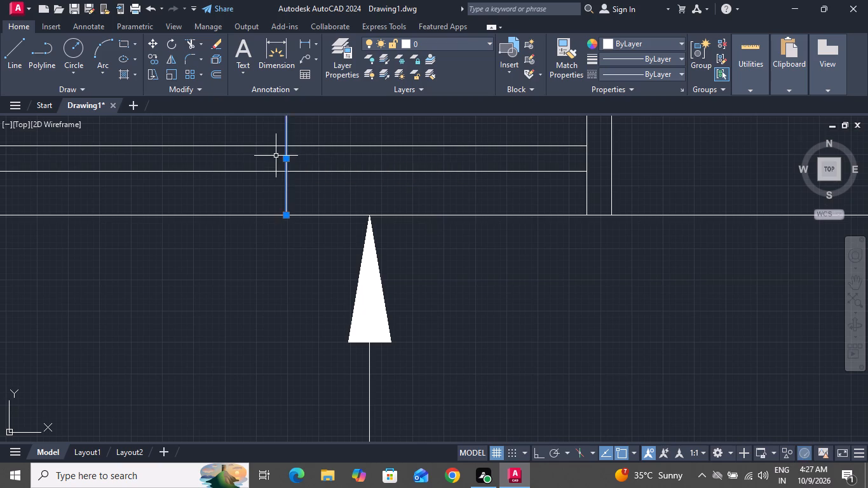
Draw a horizontal 9" line across the west wall's thickness beside the dining label, just north of the long sofa.
scroll(312, 222, down, 2)
scroll(344, 255, up, 1)
scroll(343, 262, down, 2)
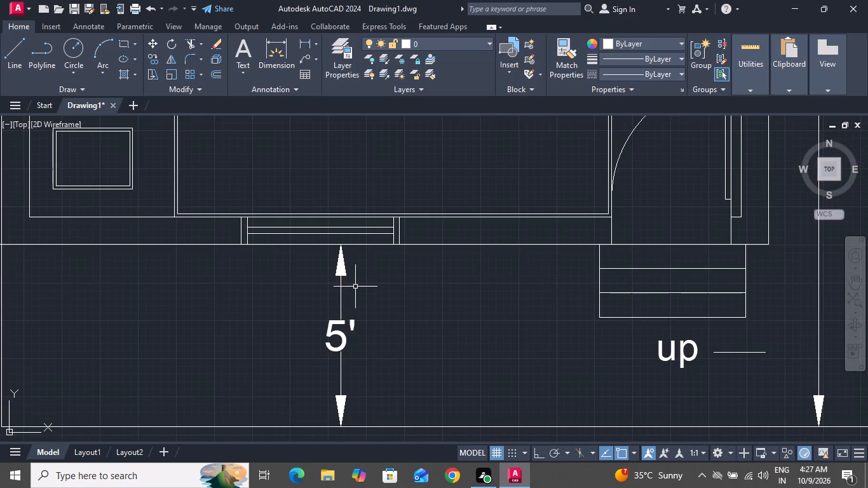
scroll(355, 287, down, 3)
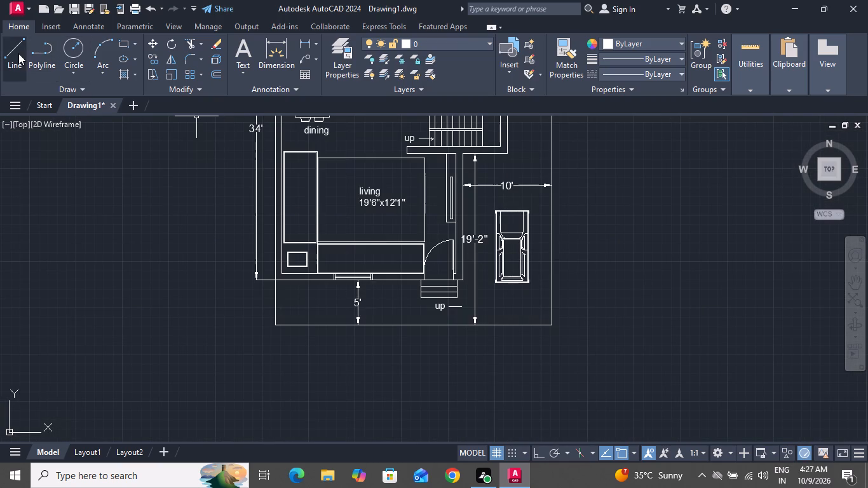
click(18, 53)
scroll(314, 198, up, 2)
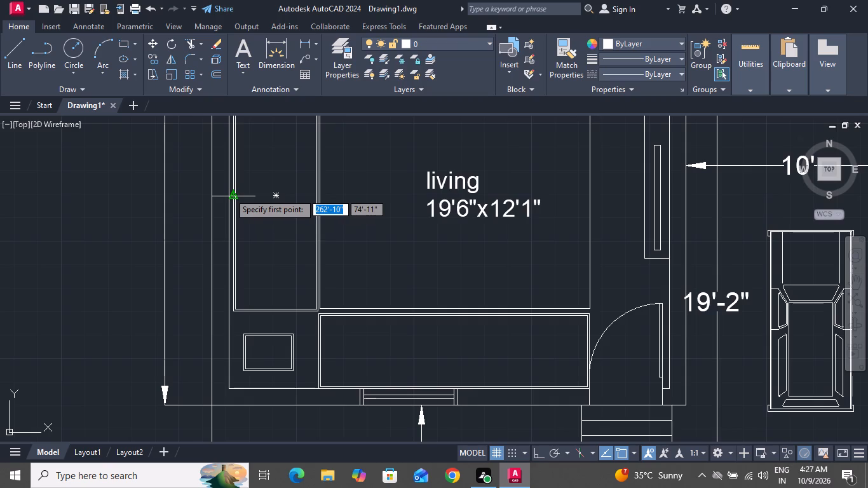
scroll(229, 193, up, 3)
scroll(229, 193, down, 1)
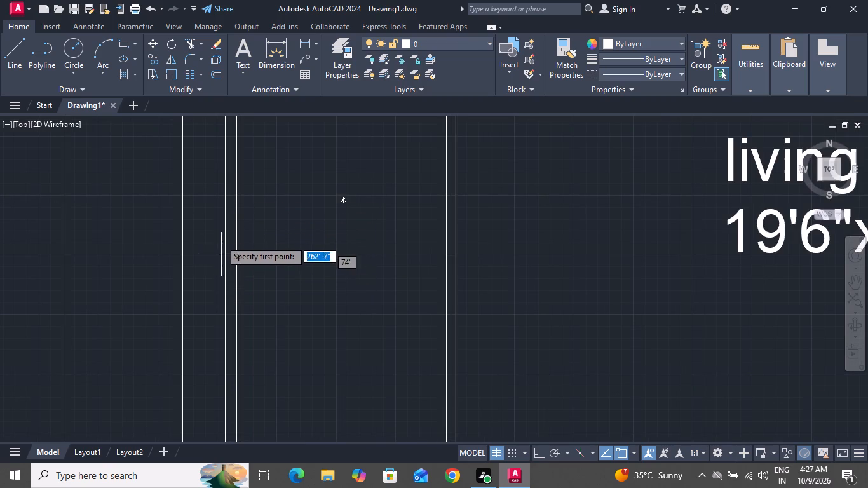
scroll(267, 288, up, 1)
scroll(268, 289, down, 3)
scroll(278, 294, up, 1)
scroll(281, 299, down, 3)
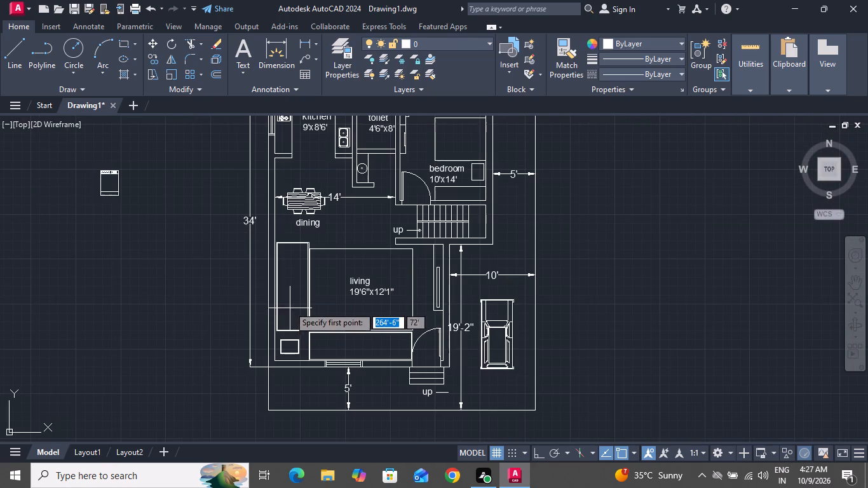
scroll(282, 262, up, 2)
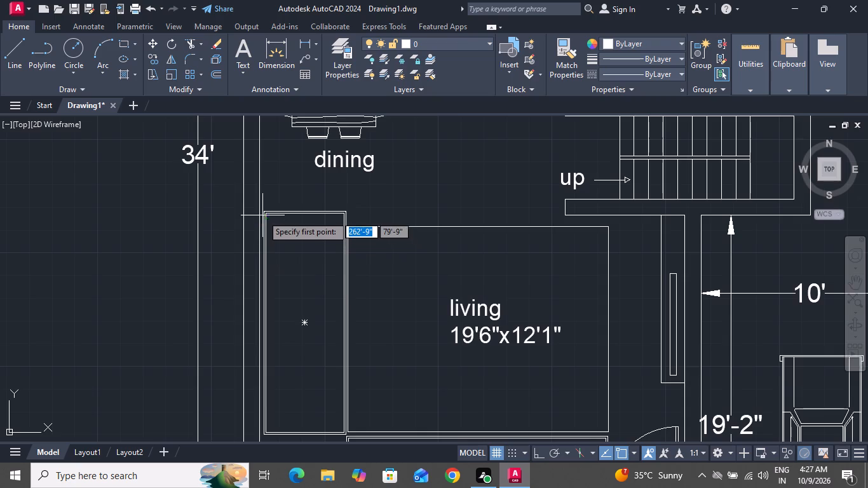
scroll(282, 272, down, 2)
scroll(283, 276, up, 1)
scroll(290, 291, down, 2)
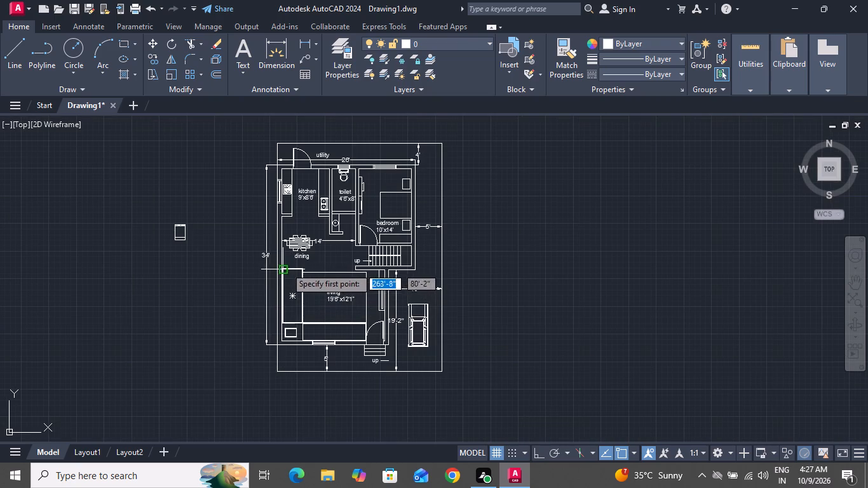
scroll(267, 255, up, 2)
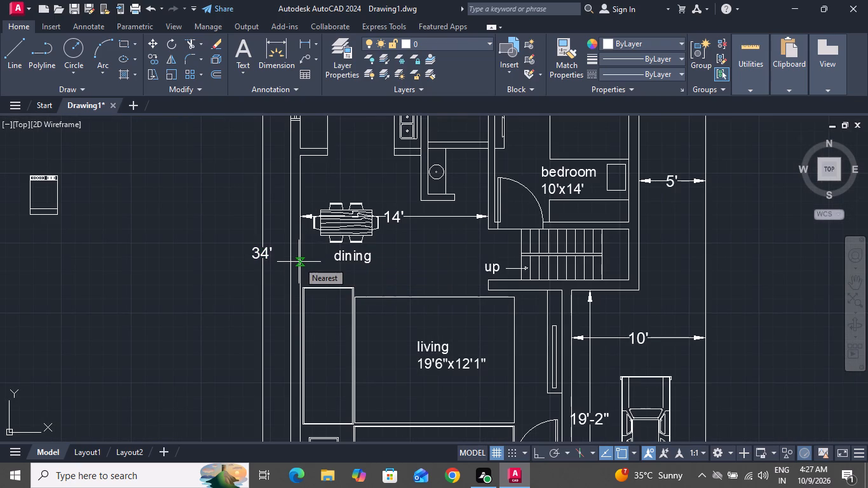
click(299, 262)
scroll(287, 262, down, 1)
scroll(287, 262, up, 5)
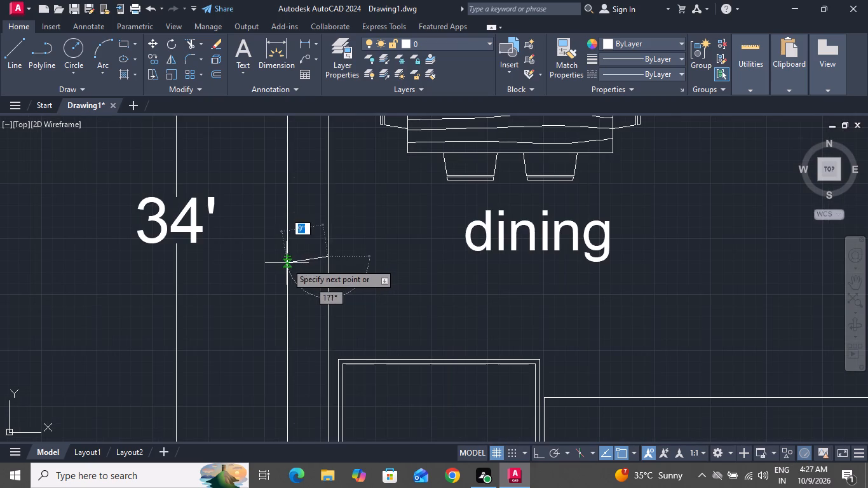
click(287, 258)
right_click(288, 258)
click(301, 276)
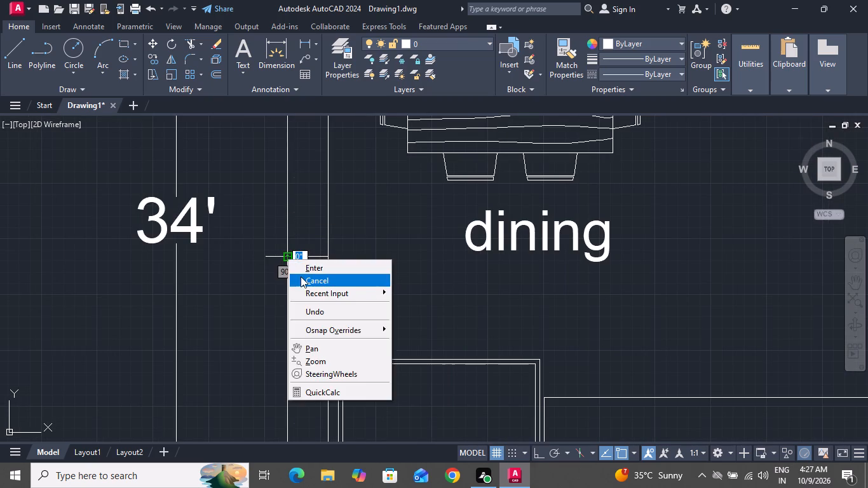
Offset the short line across the dining area's west wall by 2' to both the north and the south.
text(o)
key(space)
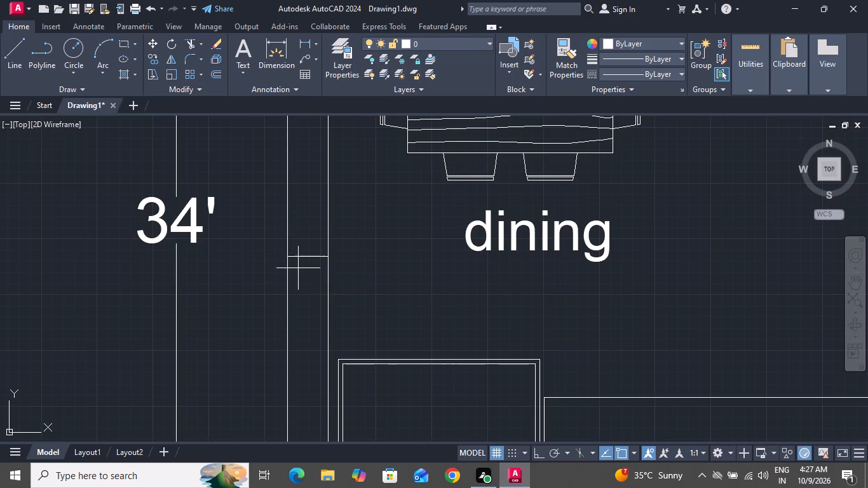
text(2')
key(Return)
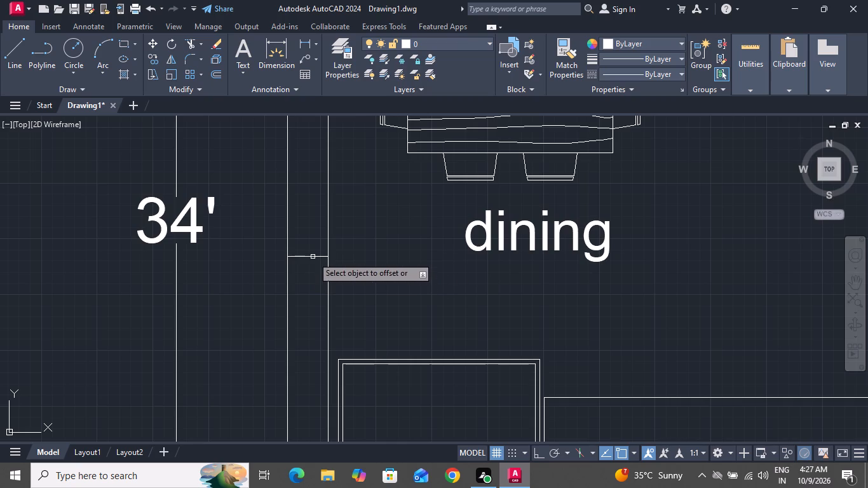
click(313, 257)
click(309, 309)
click(301, 258)
click(309, 207)
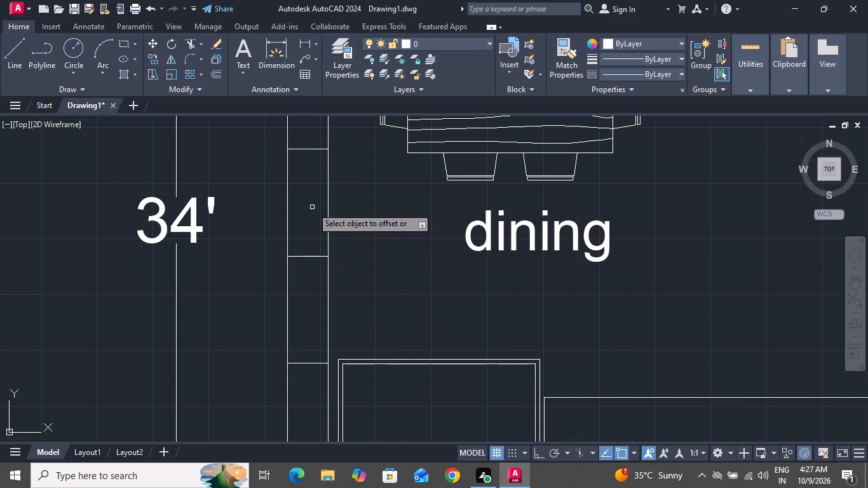
right_click(313, 207)
click(318, 226)
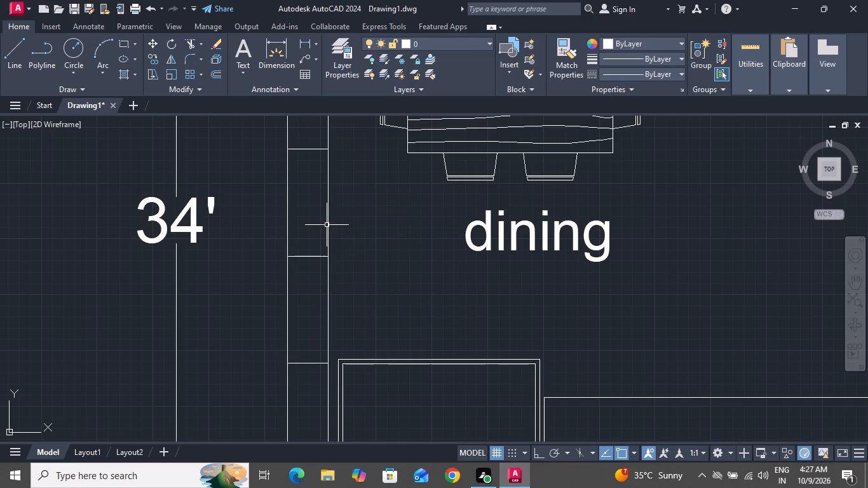
Offset the two outer horizontal lines in the dining area's west wall outward by 2" to form the window jambs.
text(o)
key(space)
key(2)
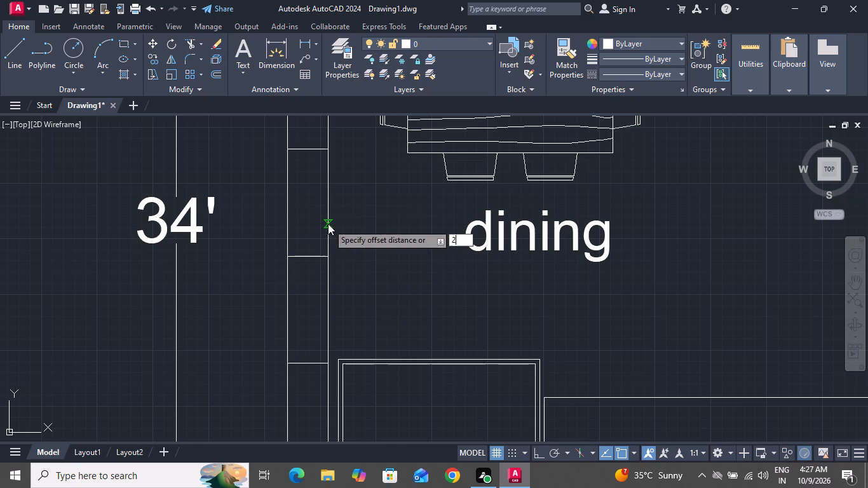
key(shift+quotedbl)
key(Return)
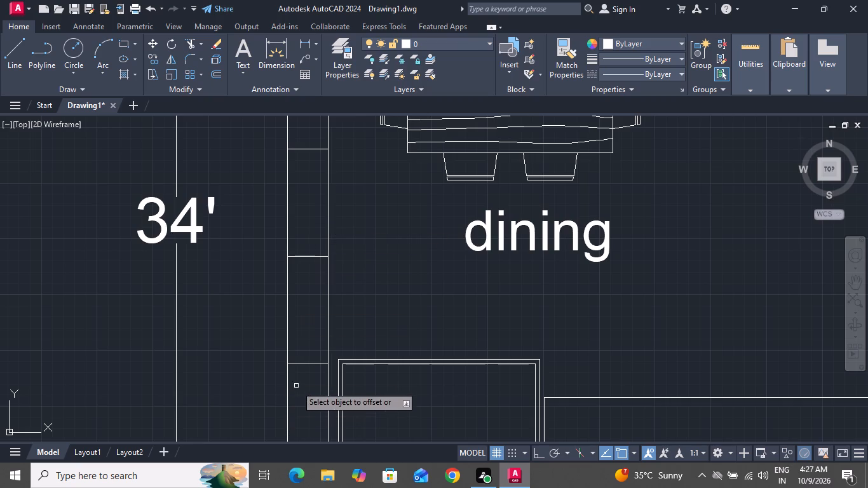
click(302, 363)
click(299, 400)
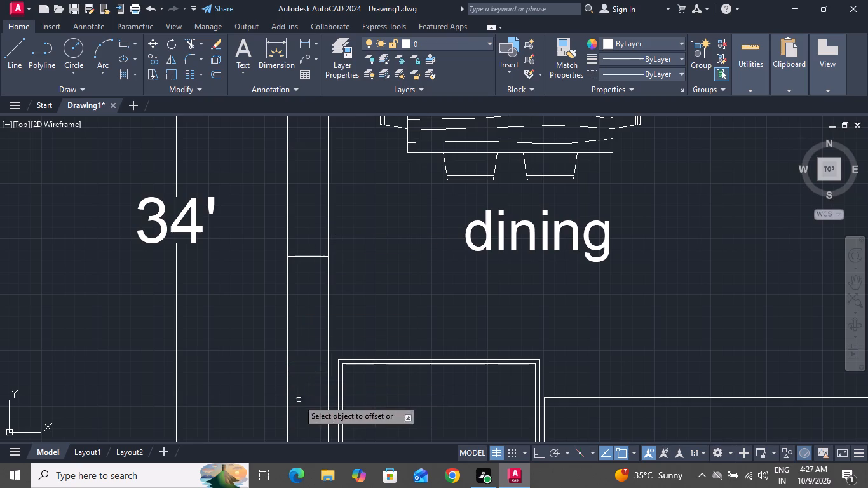
click(309, 149)
click(307, 137)
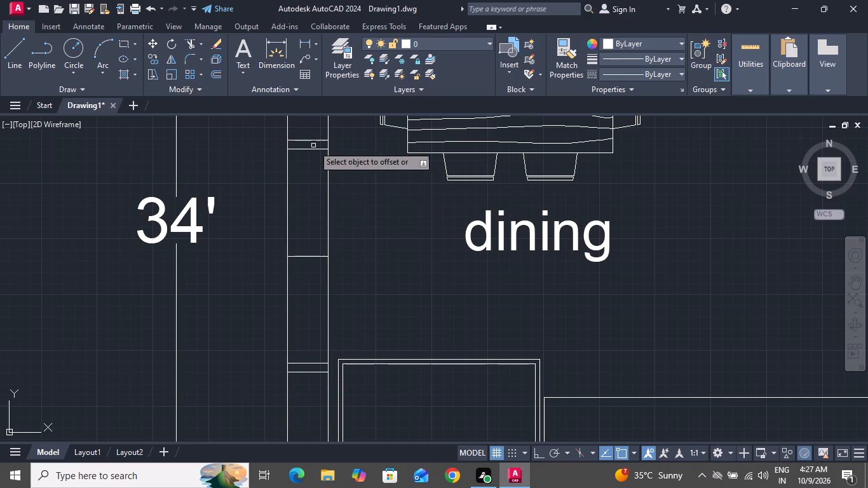
right_click(351, 204)
click(370, 220)
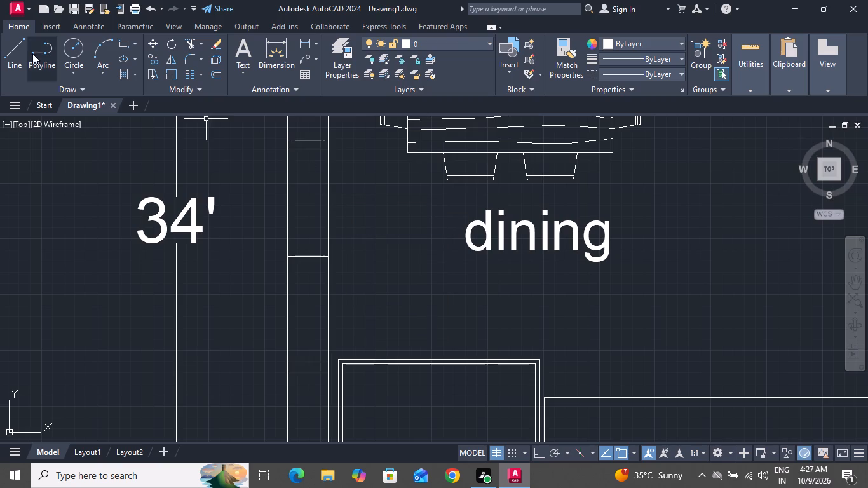
Draw a 4' vertical line between the midpoints of the two inner jamb lines of the west wall window.
click(20, 51)
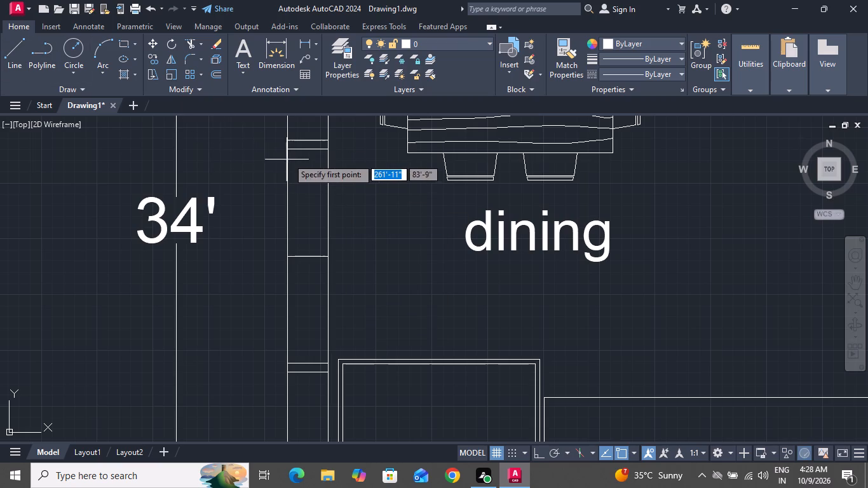
click(306, 149)
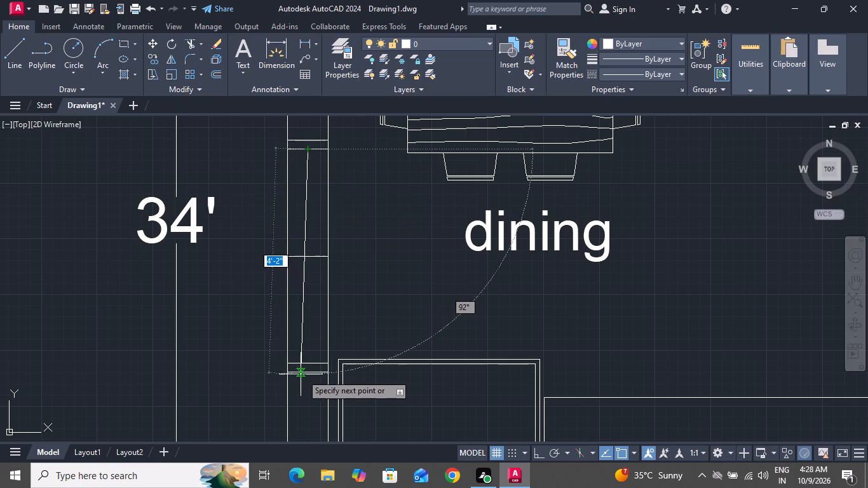
click(309, 360)
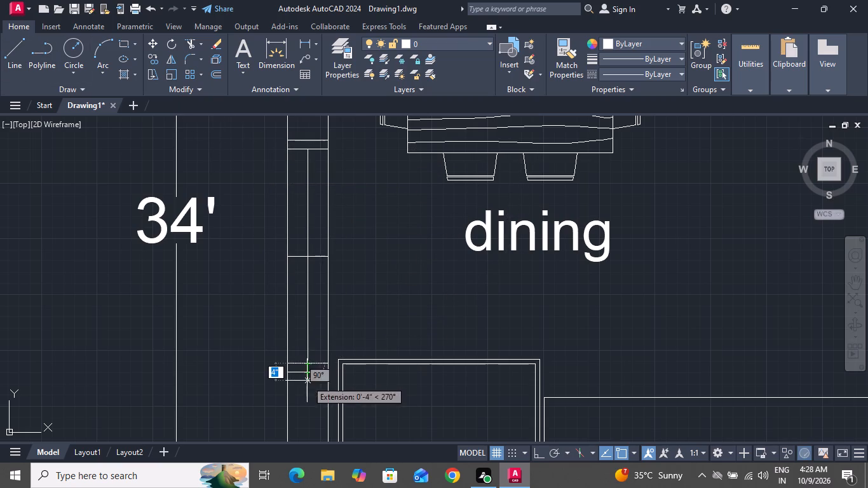
key(ctrl+z)
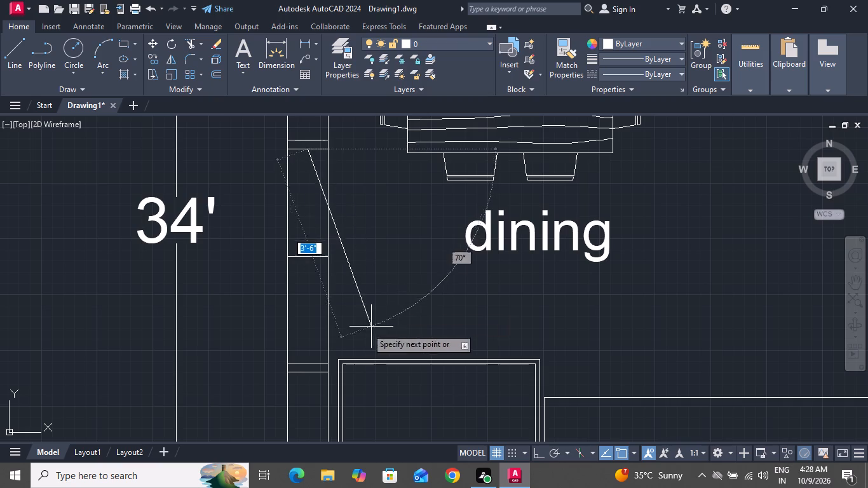
scroll(308, 374, up, 2)
scroll(308, 369, down, 1)
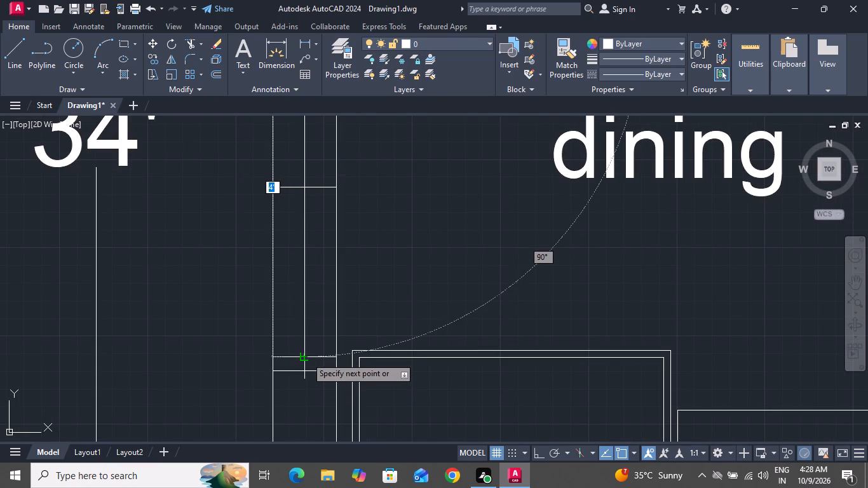
click(306, 357)
right_click(307, 355)
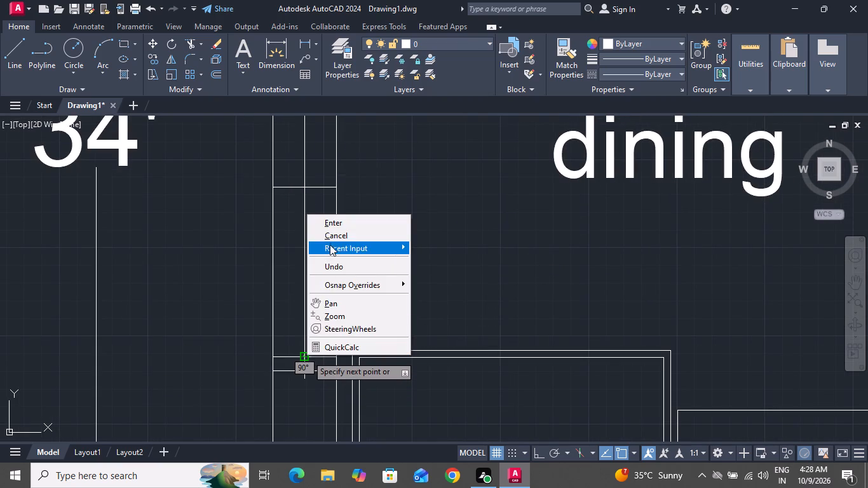
click(330, 234)
Offset the west window's vertical centre line by 1" to both the east and the west.
key(o)
key(space)
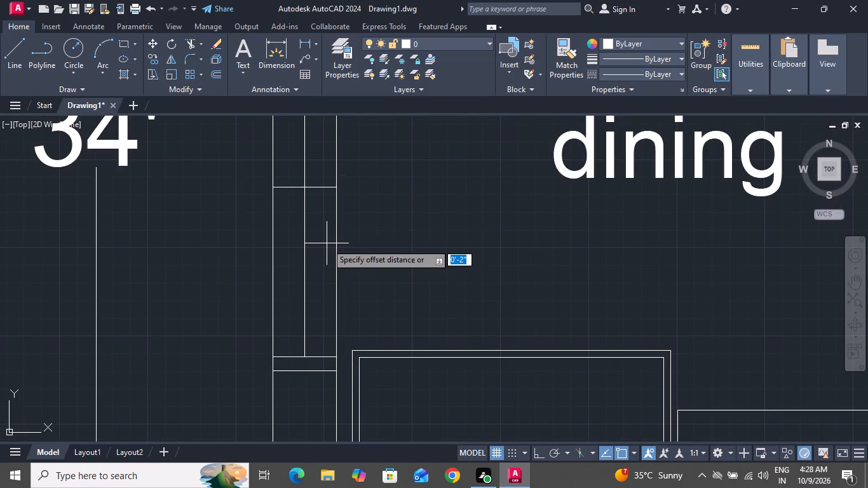
key(2)
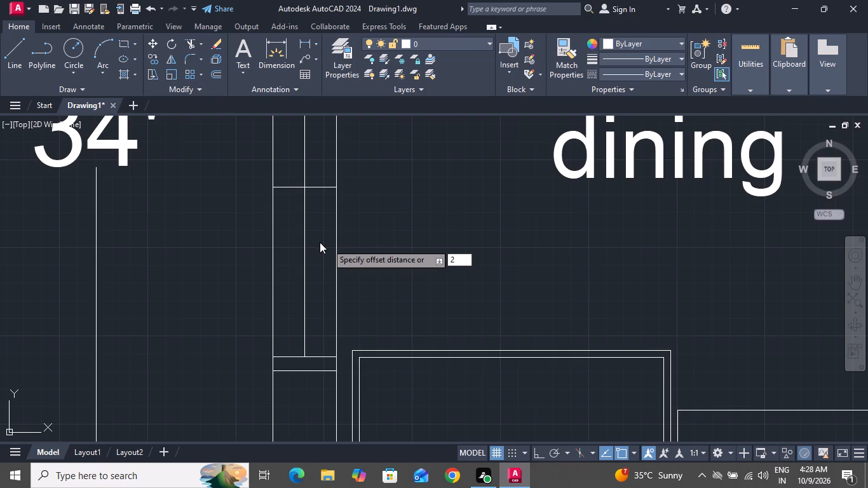
key(BackSpace)
key(1)
key(shift+quotedbl)
key(Return)
click(304, 259)
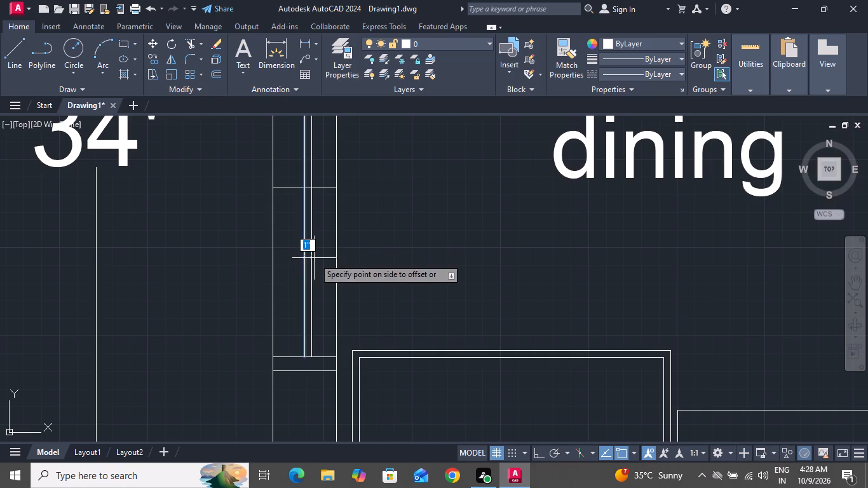
click(314, 258)
click(304, 267)
click(297, 269)
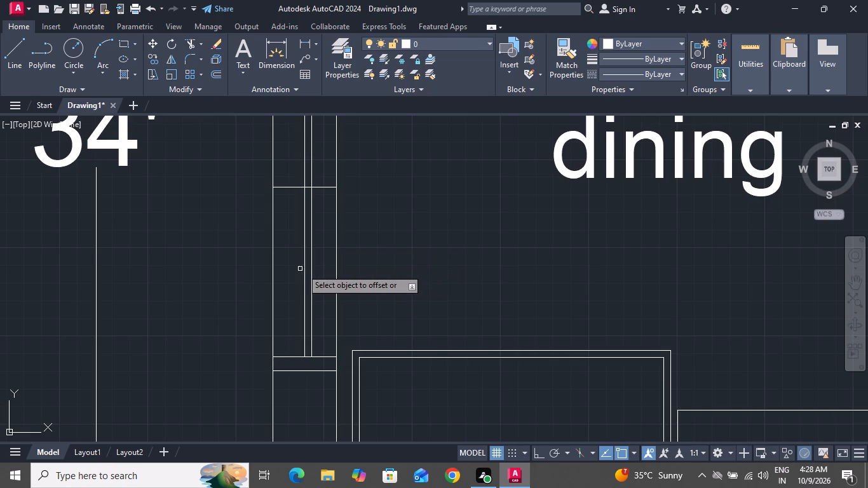
click(303, 269)
click(296, 269)
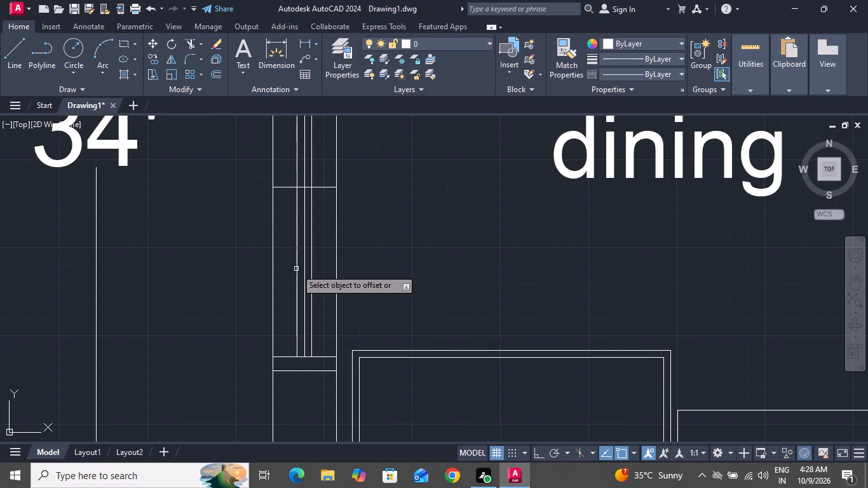
right_click(344, 267)
click(356, 281)
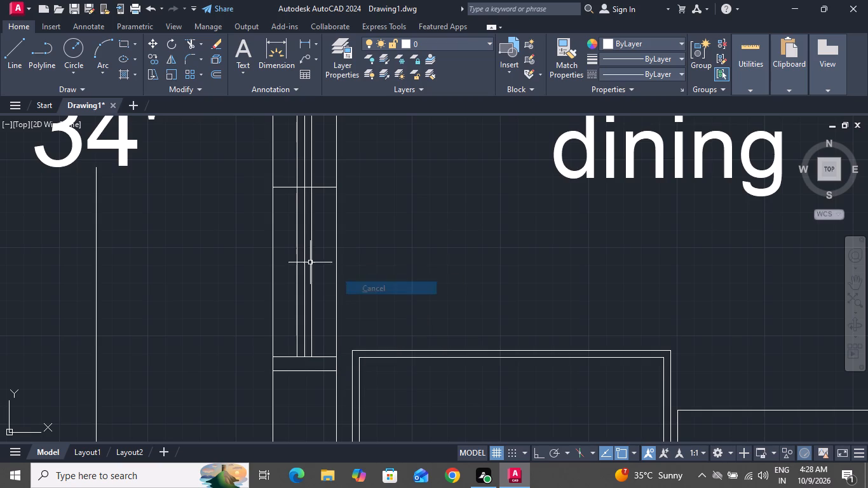
Delete the original vertical centre line and the middle horizontal line from the dining area's west wall window.
scroll(301, 254, up, 3)
click(301, 254)
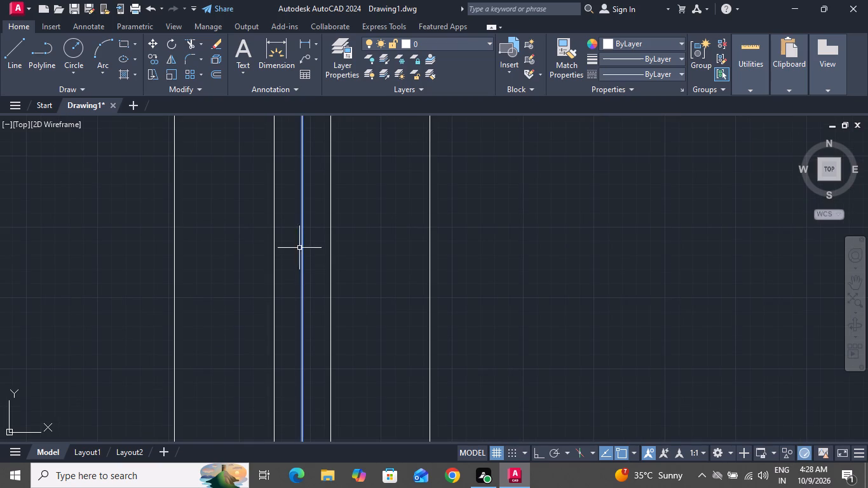
key(Delete)
scroll(327, 299, down, 3)
scroll(328, 312, up, 1)
scroll(328, 312, down, 1)
click(339, 228)
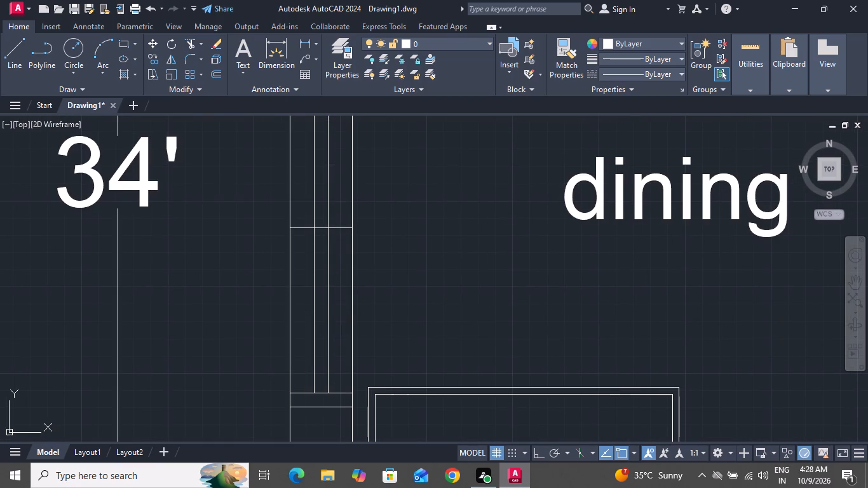
key(Delete)
scroll(345, 245, down, 2)
scroll(346, 248, up, 1)
scroll(347, 250, down, 1)
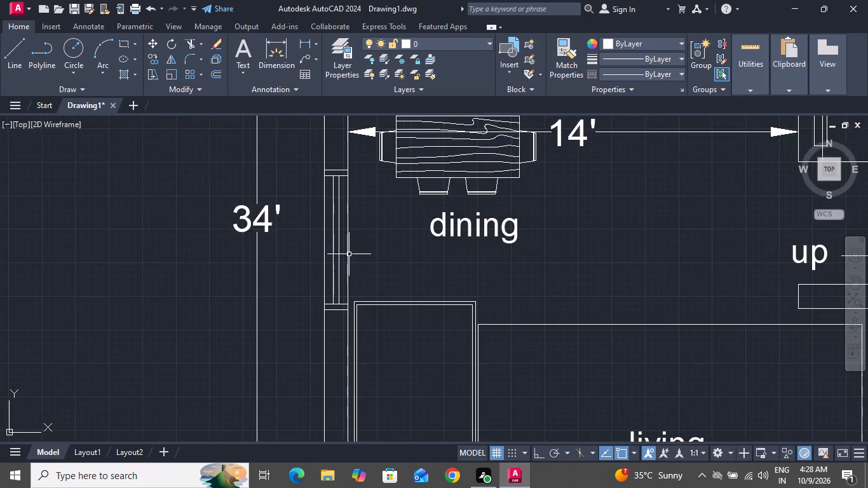
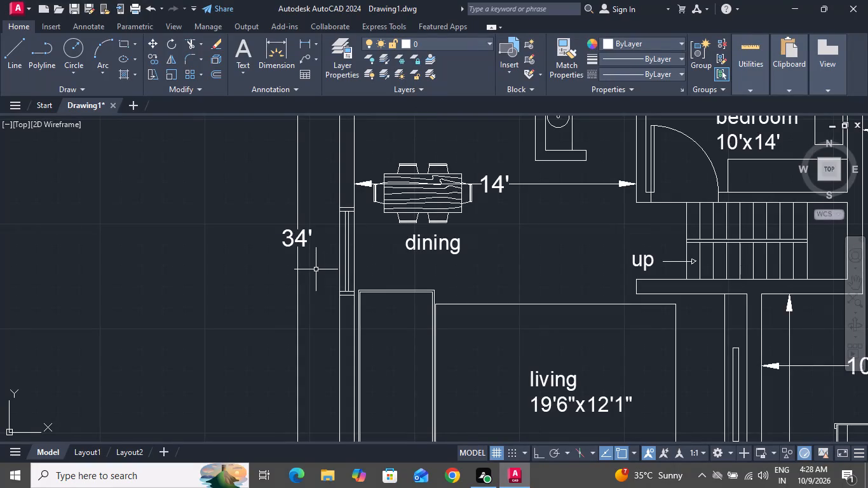
Move the appliance block from the empty space beside the floor plan into the utility area above the toilet window.
scroll(347, 283, down, 2)
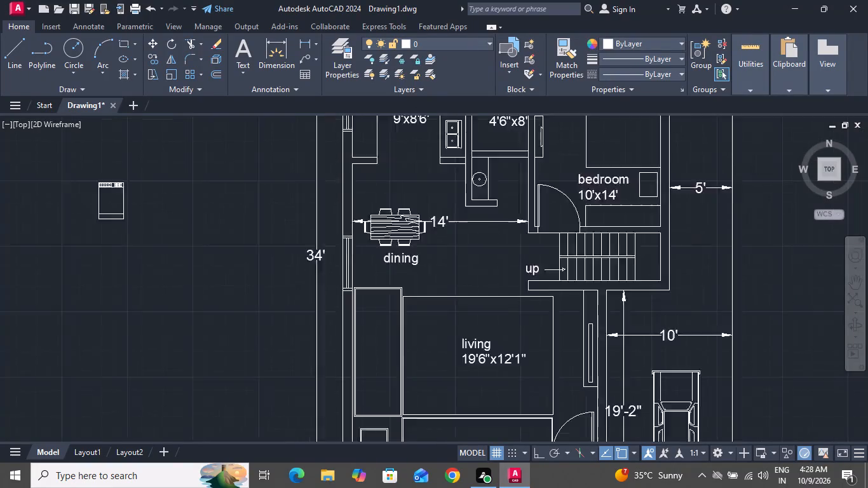
scroll(356, 281, down, 1)
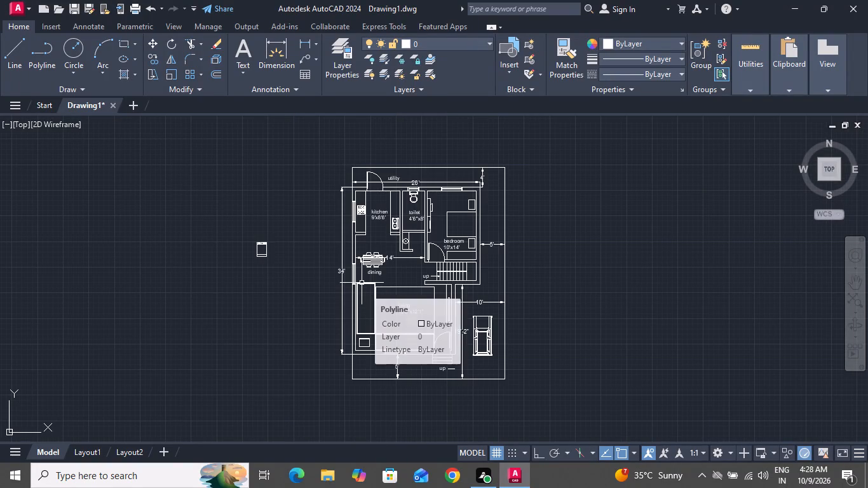
scroll(362, 283, down, 2)
scroll(362, 283, up, 1)
scroll(362, 283, down, 1)
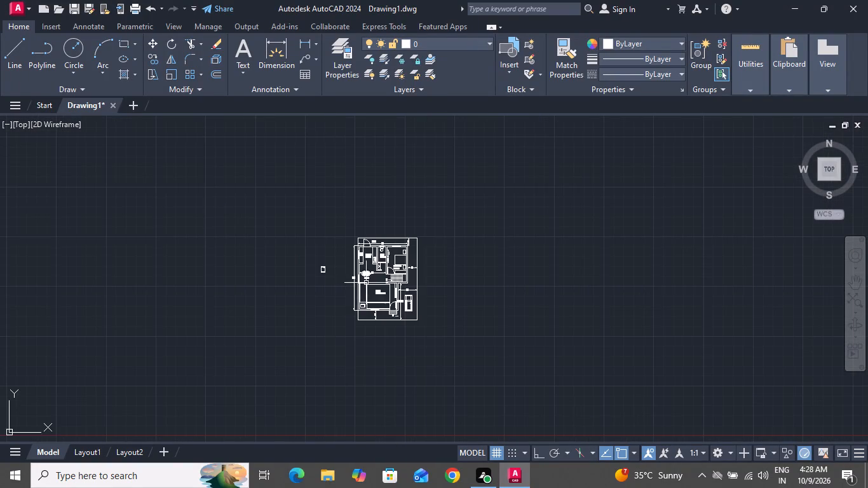
scroll(345, 271, up, 1)
scroll(345, 271, down, 1)
scroll(340, 271, up, 2)
scroll(315, 269, down, 1)
drag(309, 253, 308, 262)
click(302, 292)
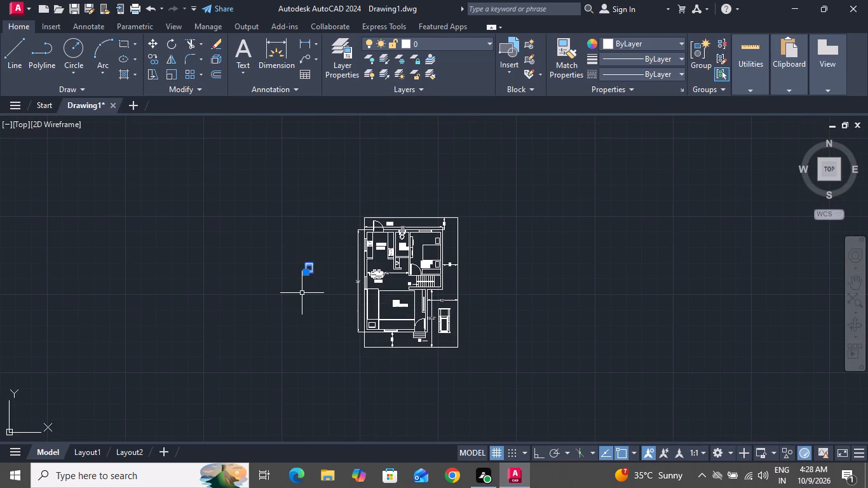
scroll(316, 286, up, 4)
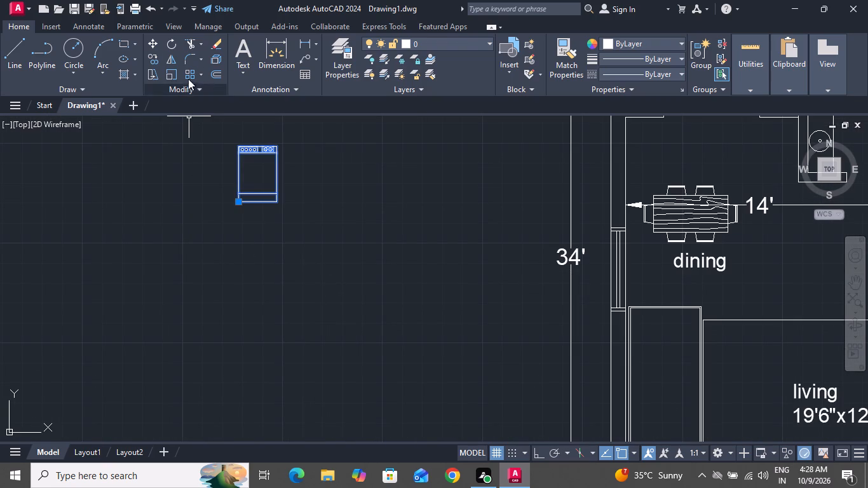
click(148, 39)
click(262, 166)
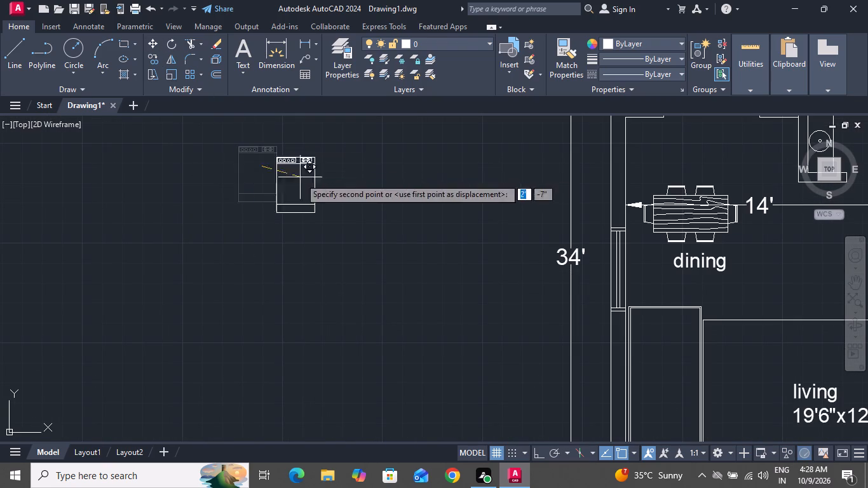
scroll(348, 311, up, 1)
scroll(348, 315, down, 3)
scroll(500, 147, up, 4)
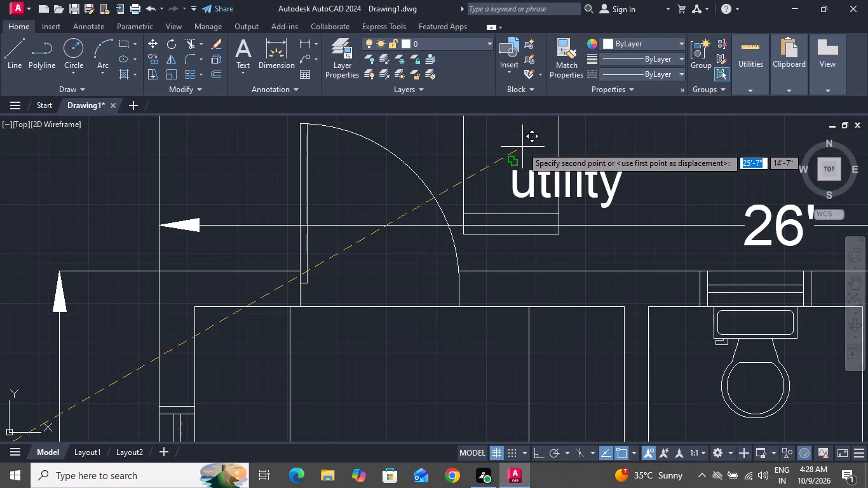
scroll(513, 205, down, 3)
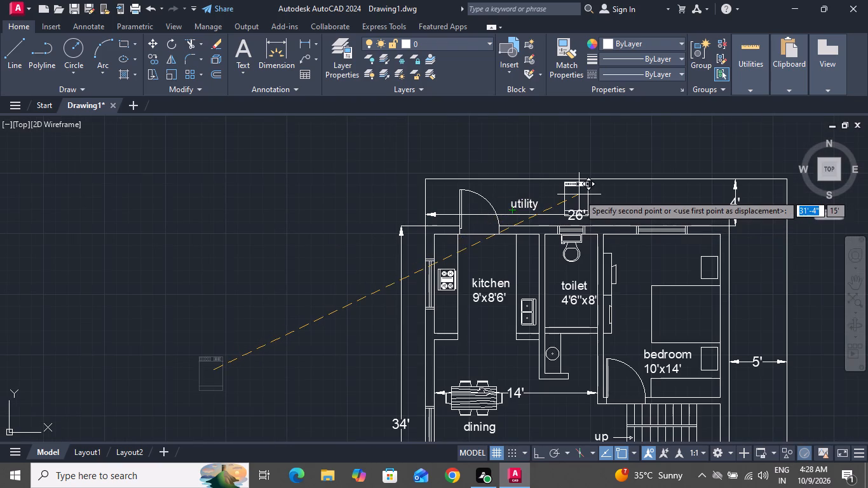
click(579, 194)
Scale the appliance block in the utility area down to about half its size.
scroll(592, 192, up, 3)
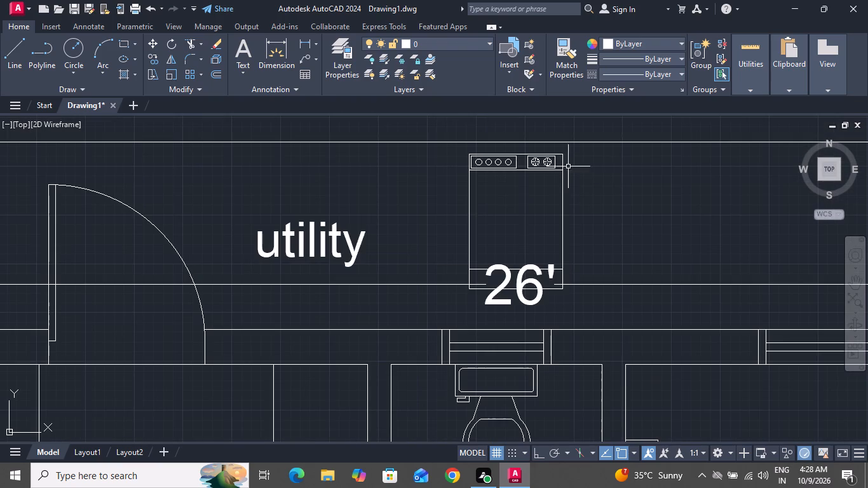
click(554, 159)
click(173, 74)
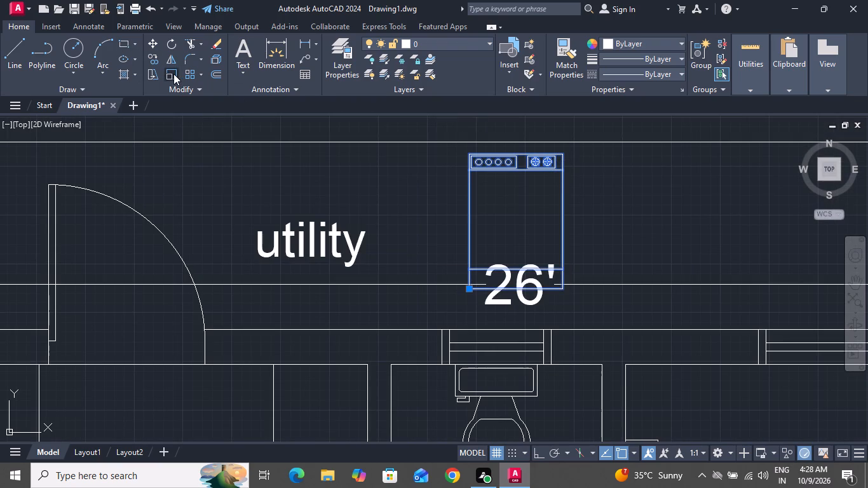
click(479, 175)
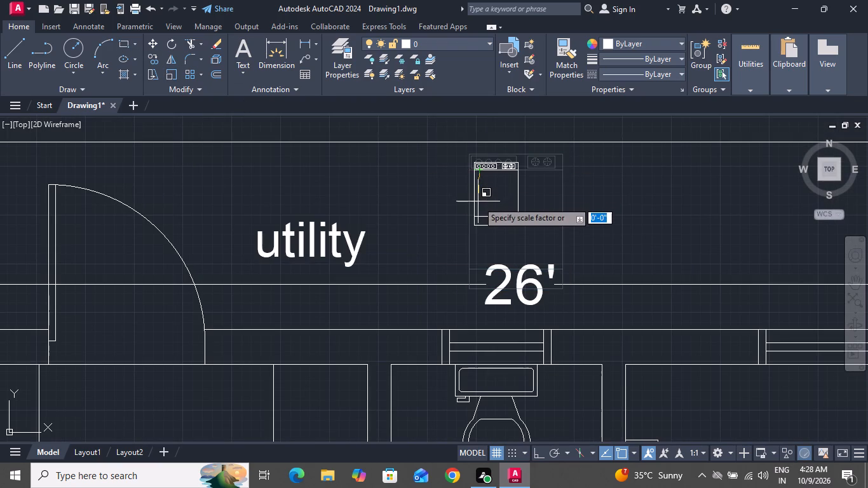
click(478, 201)
Rotate the appliance block 180° about its lower corner with Ortho mode on.
click(507, 164)
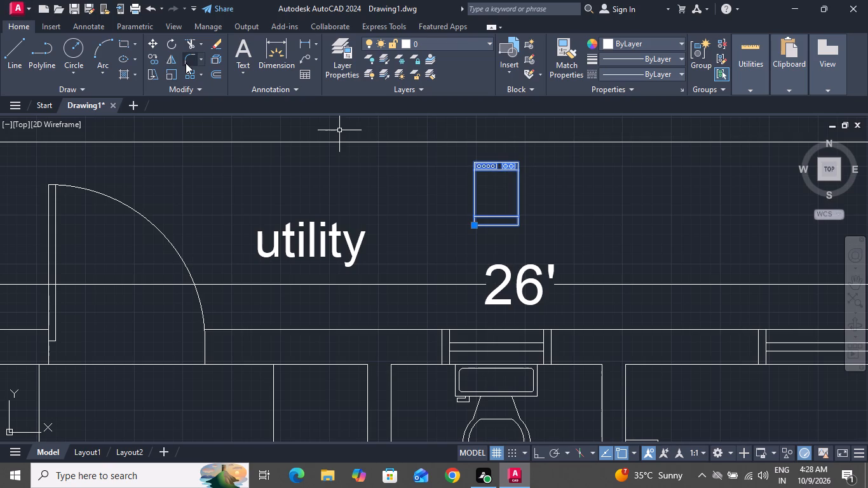
click(176, 43)
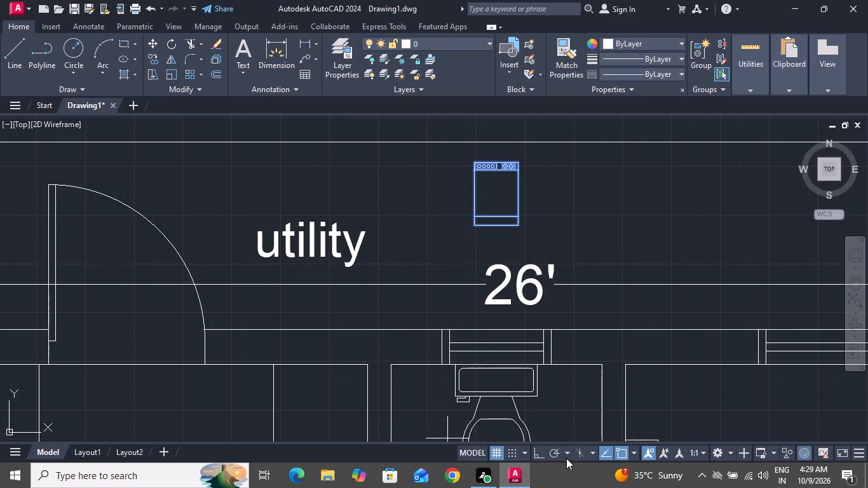
click(532, 451)
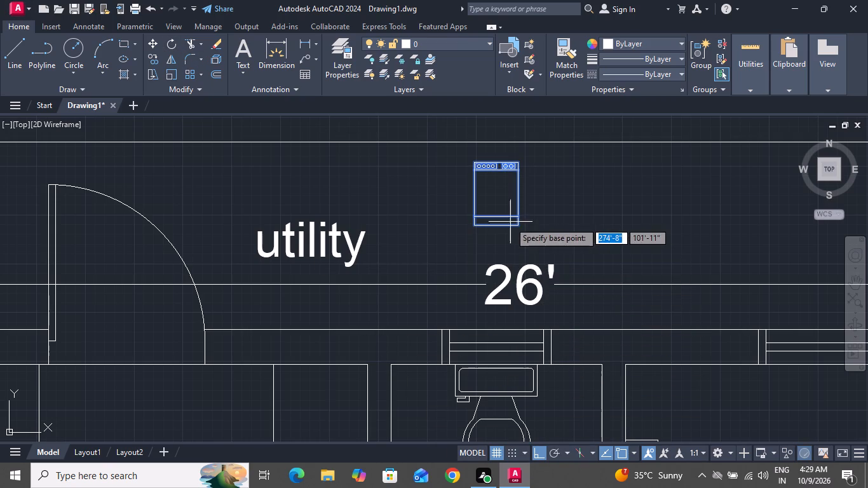
click(518, 222)
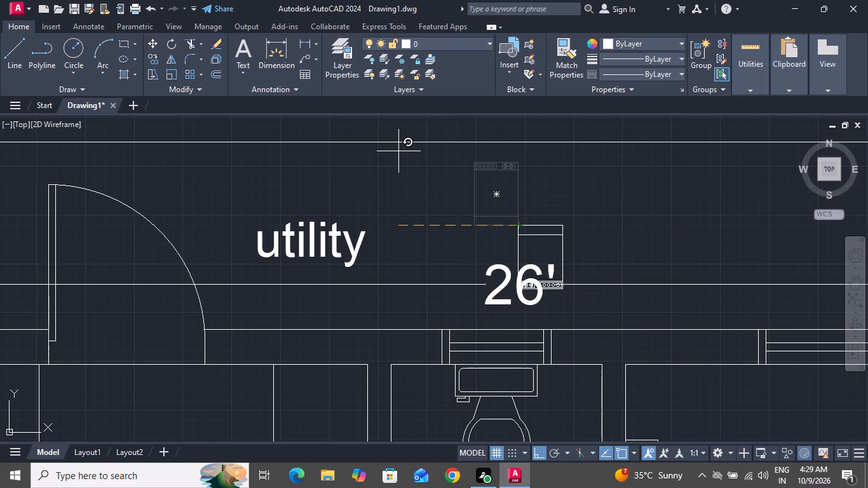
click(398, 151)
With Ortho off, move the rotated appliance block about 1'-2" left and 1'-2" up, clear of the 26' dimension text.
click(542, 232)
click(489, 240)
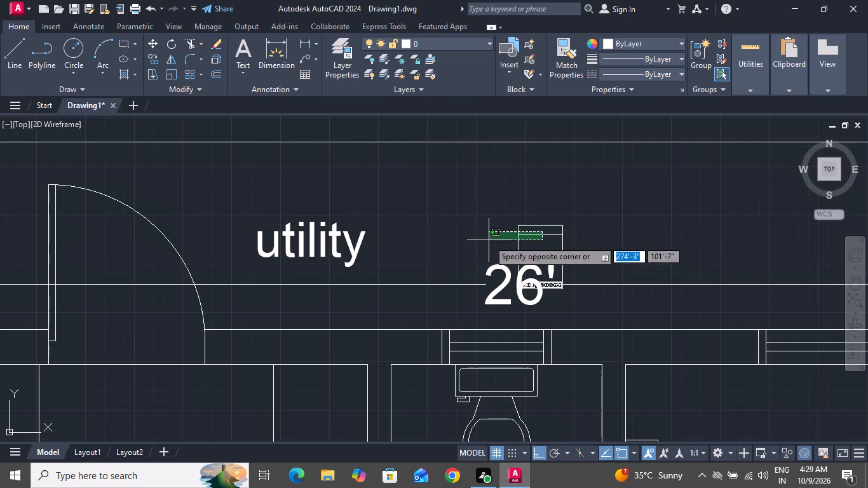
click(150, 43)
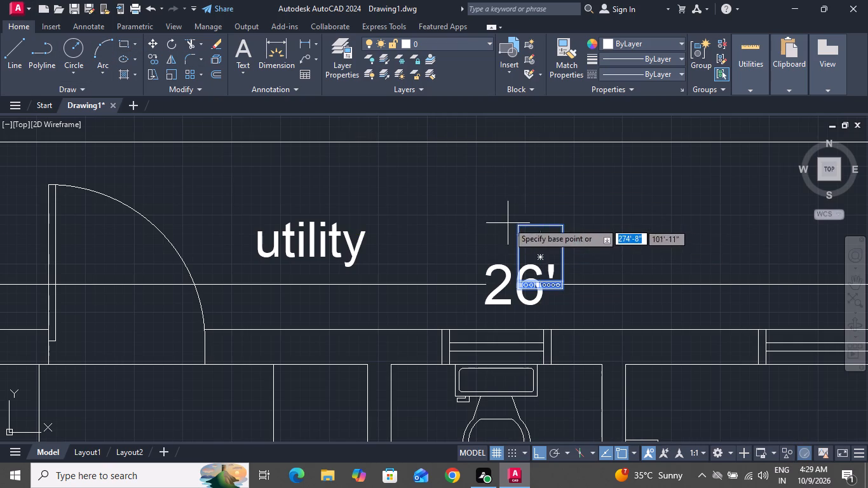
click(539, 226)
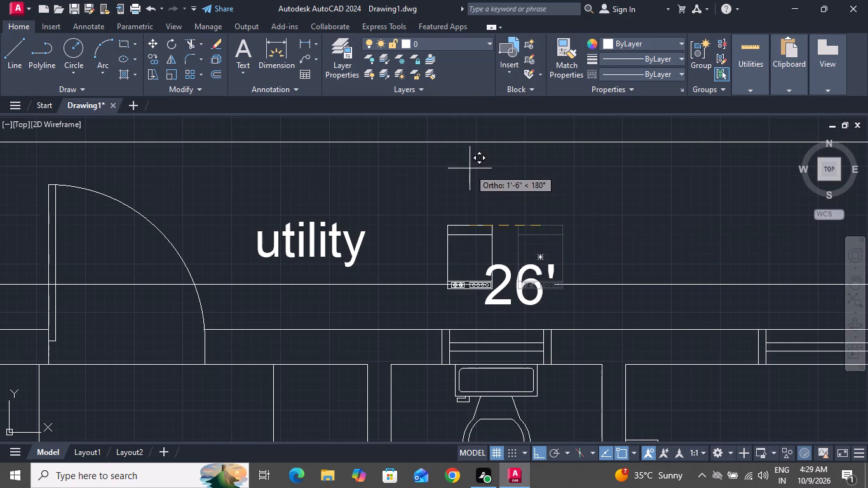
click(532, 448)
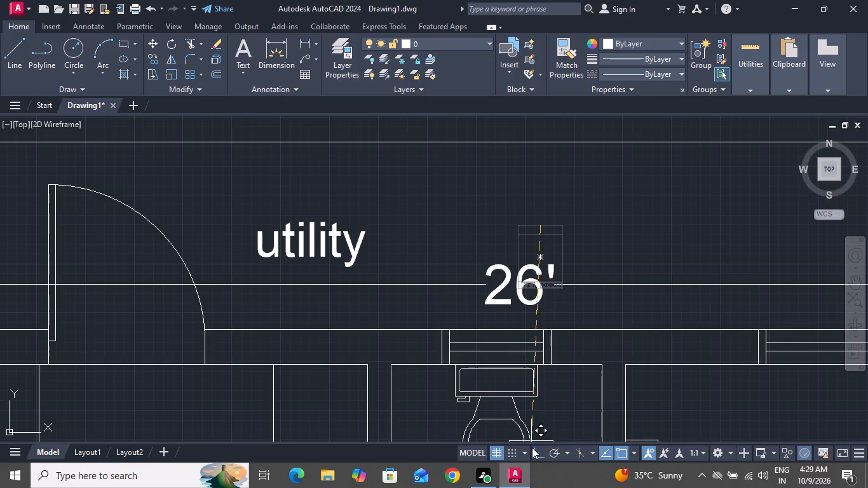
click(484, 167)
Draw a large circle and a smaller circle inside it in the empty space left of the floor plan.
scroll(475, 254, up, 1)
scroll(471, 283, down, 2)
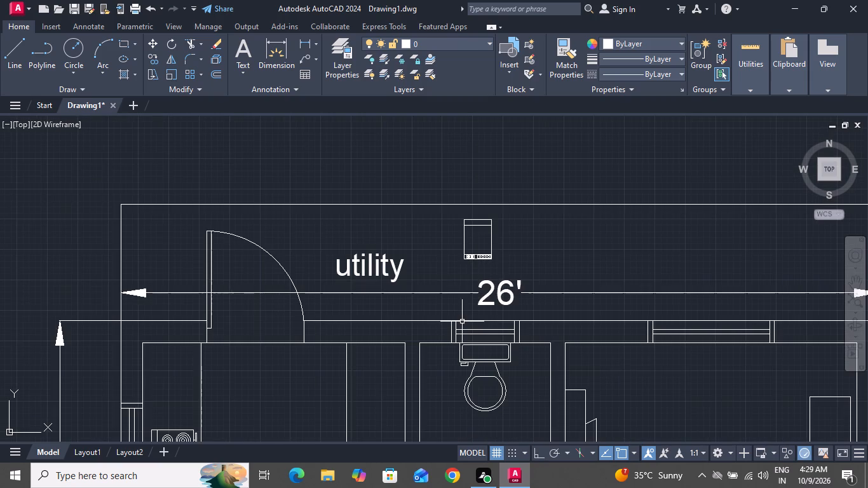
scroll(451, 333, down, 2)
scroll(623, 298, down, 2)
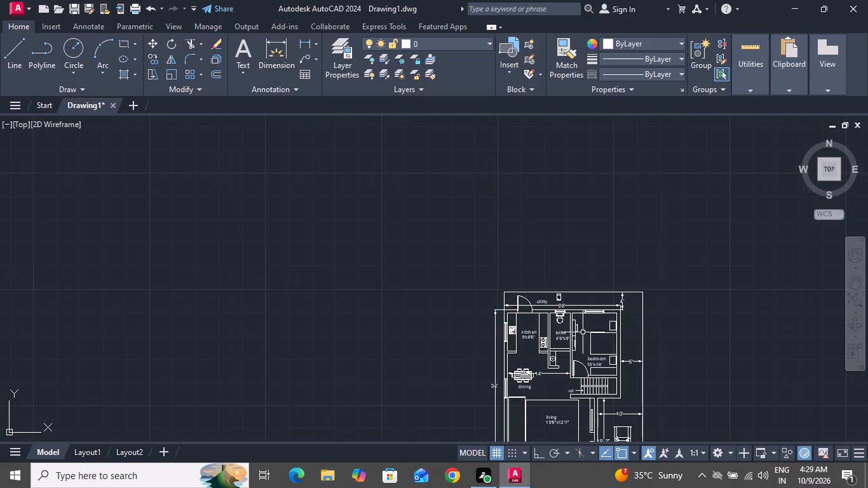
scroll(515, 218, down, 1)
scroll(696, 398, up, 1)
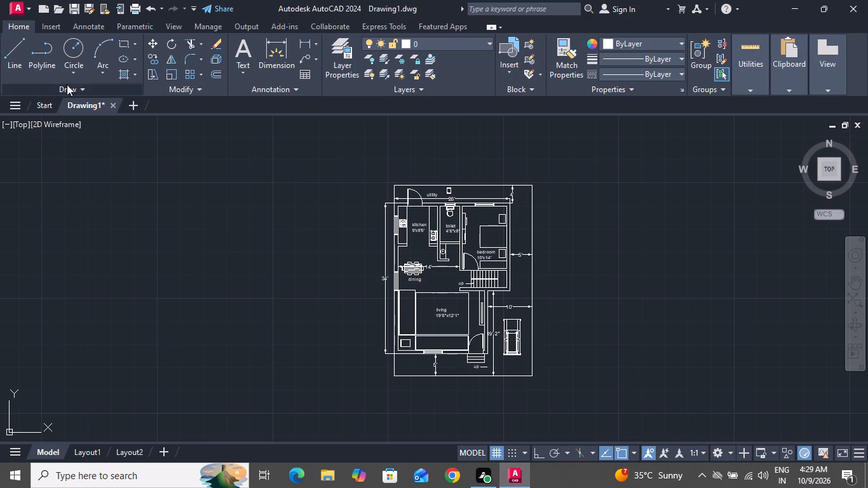
click(73, 67)
click(72, 50)
drag(154, 250, 162, 255)
click(202, 319)
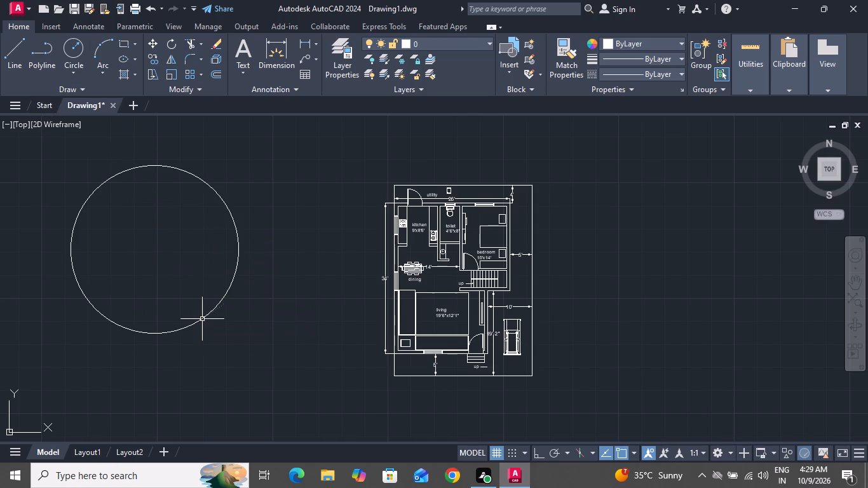
click(69, 44)
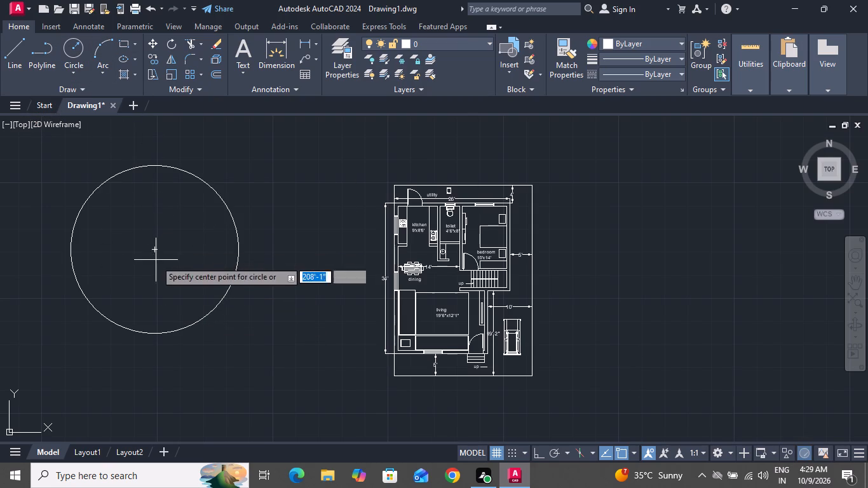
drag(150, 243, 152, 252)
click(164, 281)
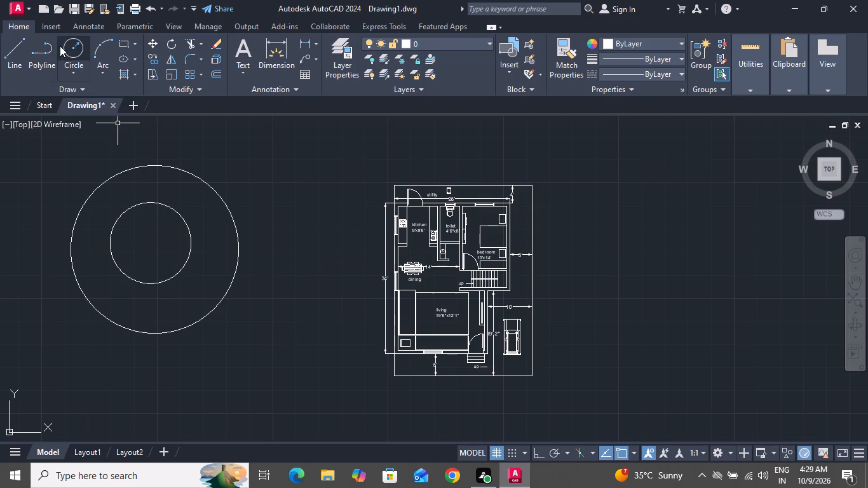
Draw one more circle overlapping the small inner one, and a bigger circle centred near the large circle's upper-right edge.
click(64, 45)
click(159, 238)
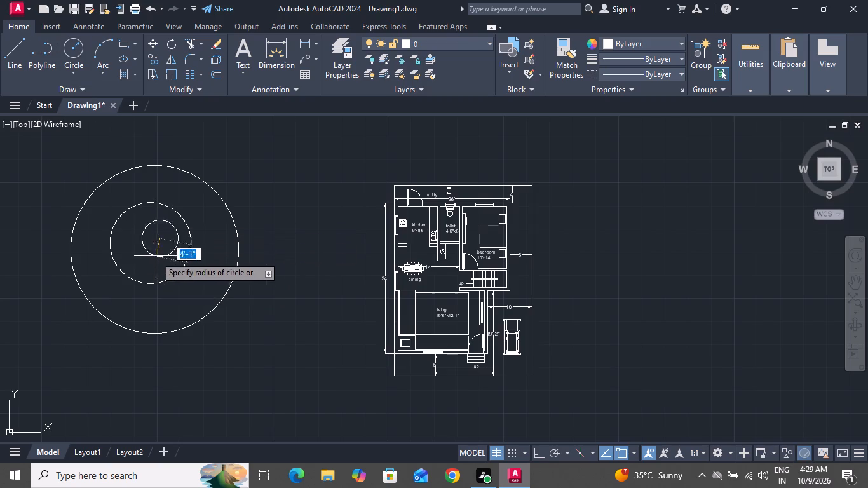
click(161, 289)
click(85, 57)
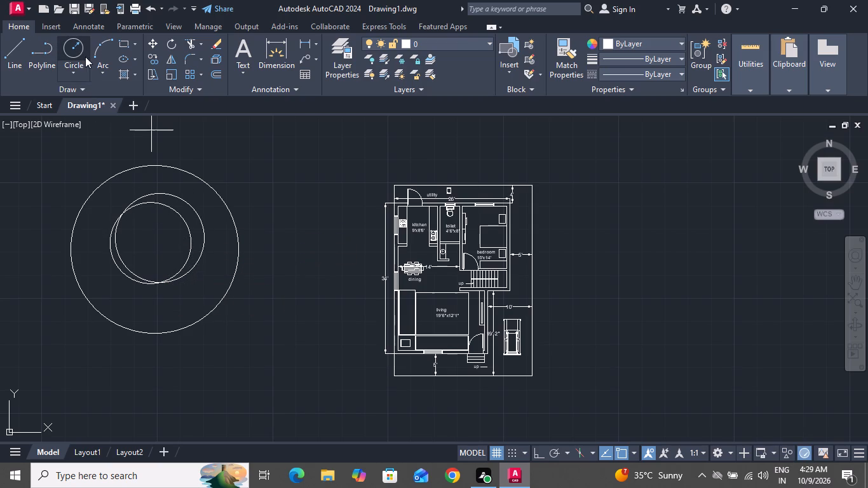
drag(225, 161, 220, 182)
click(152, 297)
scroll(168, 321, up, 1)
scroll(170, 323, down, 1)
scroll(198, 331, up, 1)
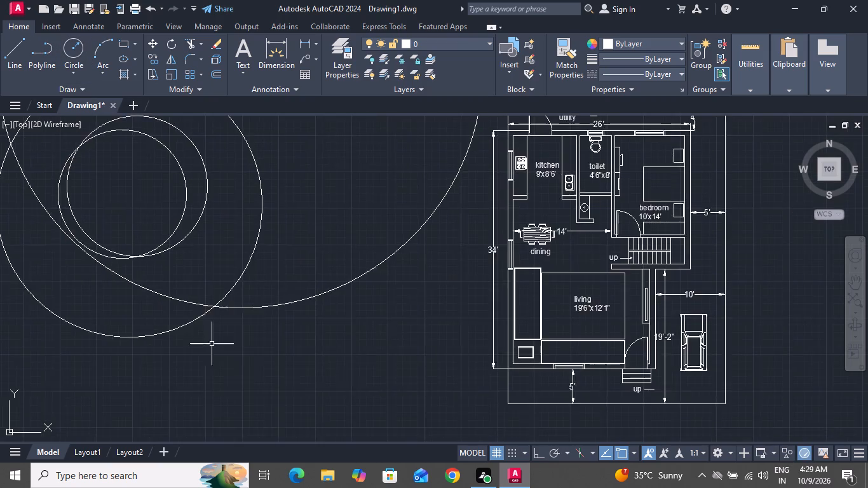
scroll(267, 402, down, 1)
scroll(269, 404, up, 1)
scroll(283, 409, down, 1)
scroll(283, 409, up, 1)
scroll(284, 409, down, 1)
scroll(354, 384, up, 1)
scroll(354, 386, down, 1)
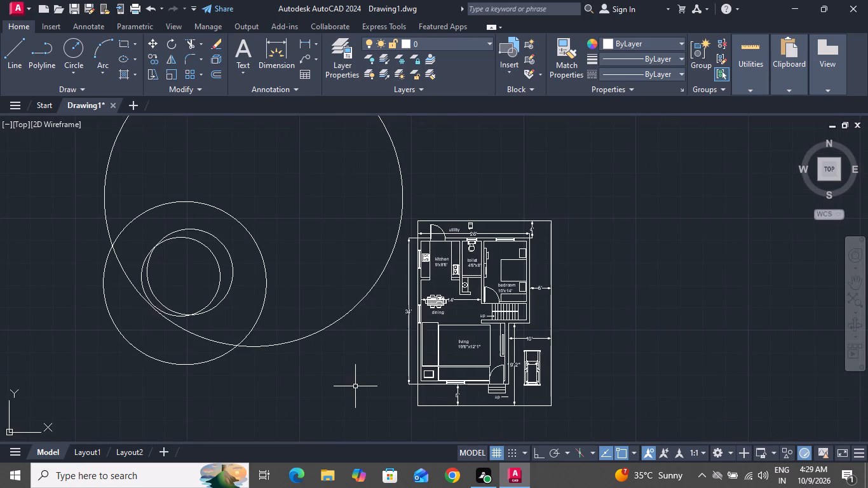
Draw two very large overlapping circles up and to the left of the existing circles.
scroll(355, 386, down, 2)
click(93, 55)
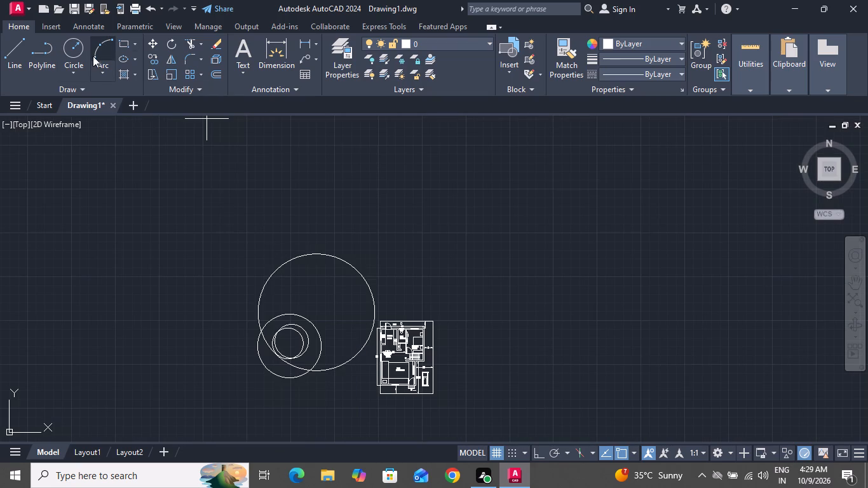
click(79, 48)
click(163, 241)
click(294, 268)
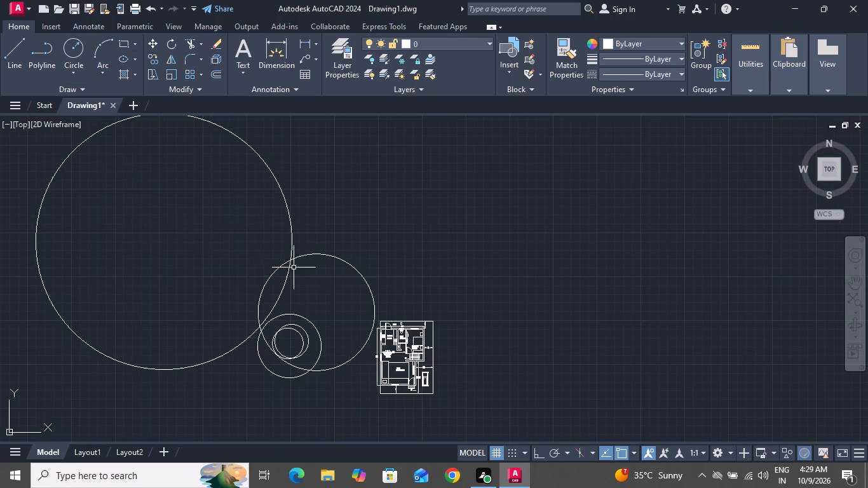
click(71, 53)
drag(102, 164, 111, 190)
click(151, 259)
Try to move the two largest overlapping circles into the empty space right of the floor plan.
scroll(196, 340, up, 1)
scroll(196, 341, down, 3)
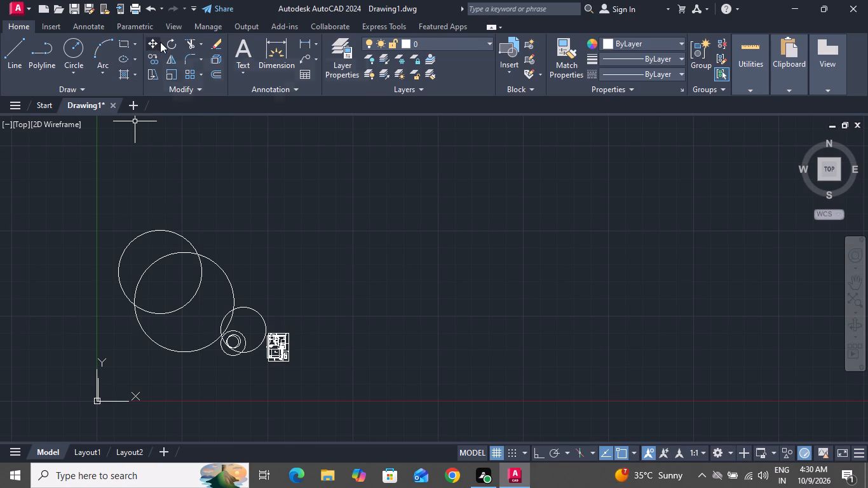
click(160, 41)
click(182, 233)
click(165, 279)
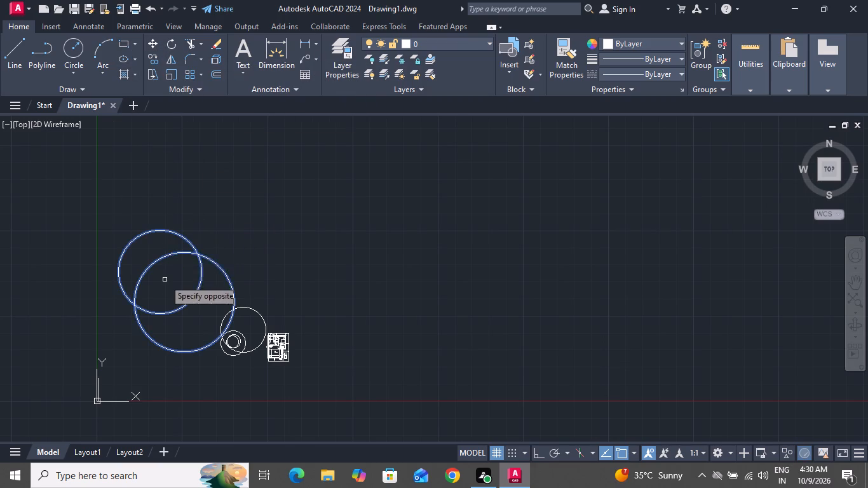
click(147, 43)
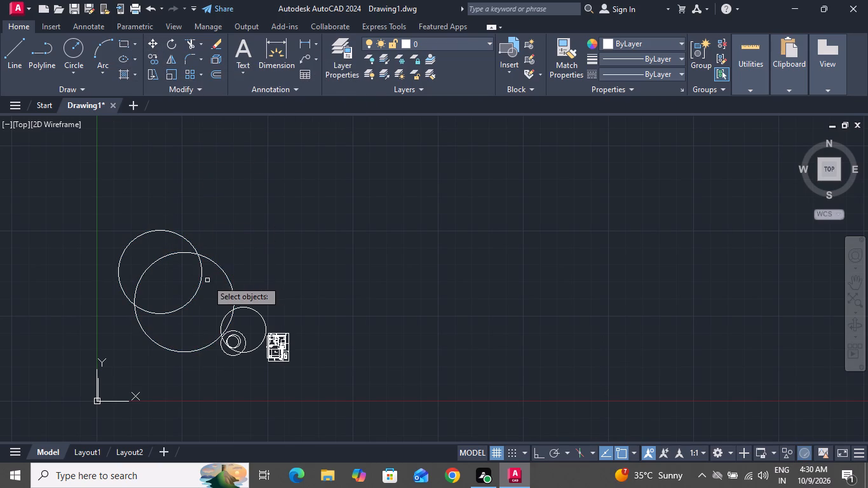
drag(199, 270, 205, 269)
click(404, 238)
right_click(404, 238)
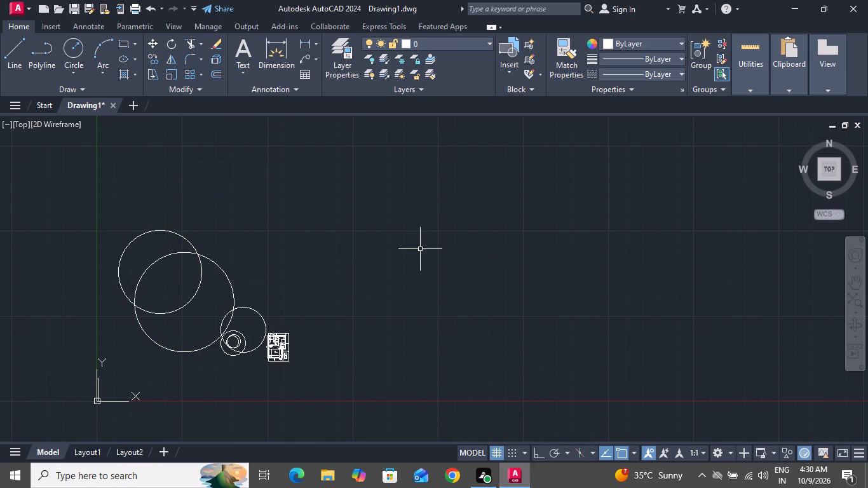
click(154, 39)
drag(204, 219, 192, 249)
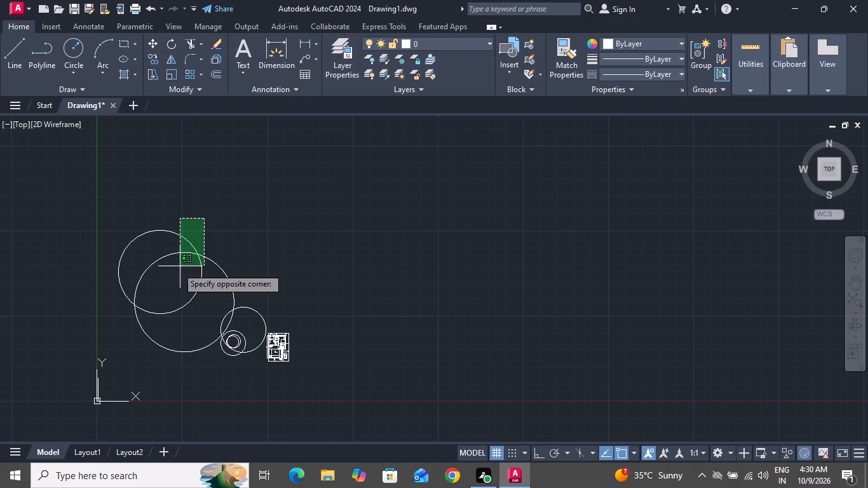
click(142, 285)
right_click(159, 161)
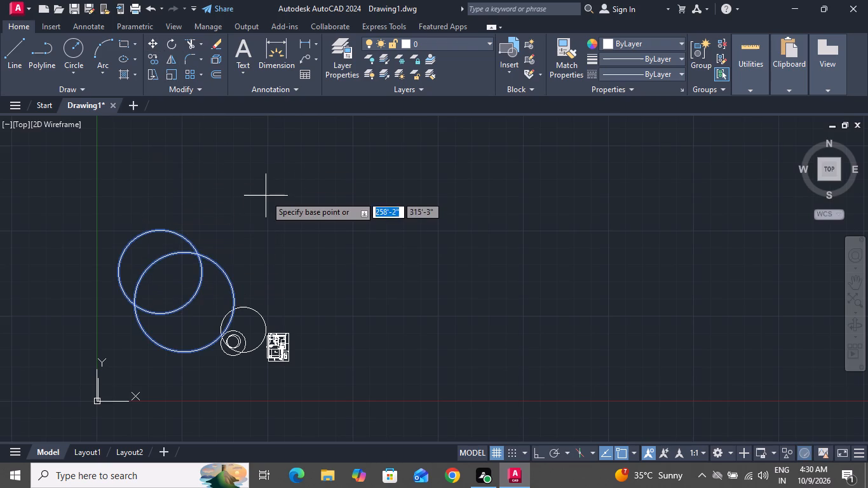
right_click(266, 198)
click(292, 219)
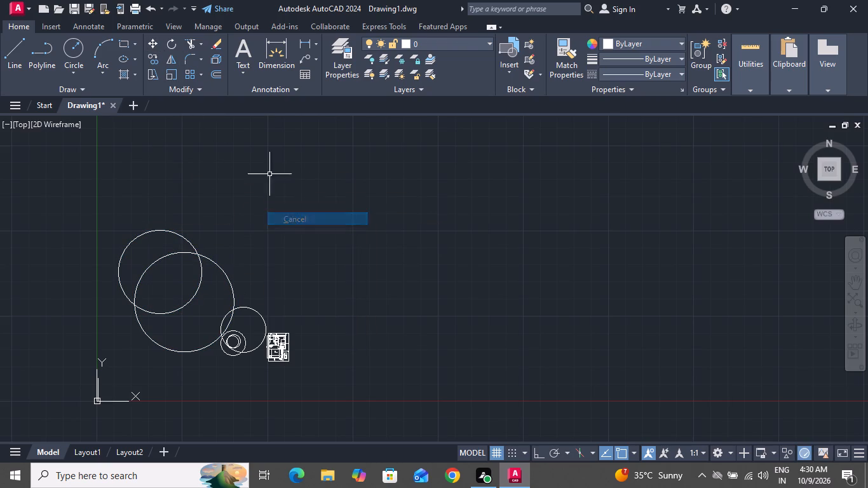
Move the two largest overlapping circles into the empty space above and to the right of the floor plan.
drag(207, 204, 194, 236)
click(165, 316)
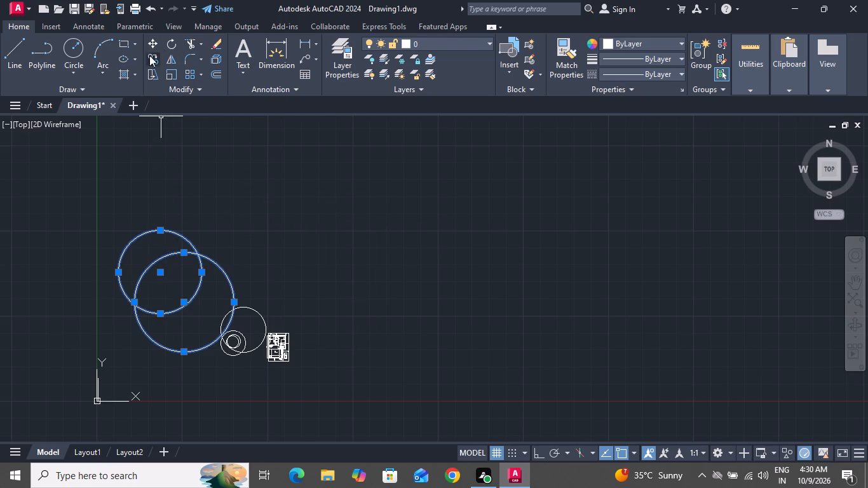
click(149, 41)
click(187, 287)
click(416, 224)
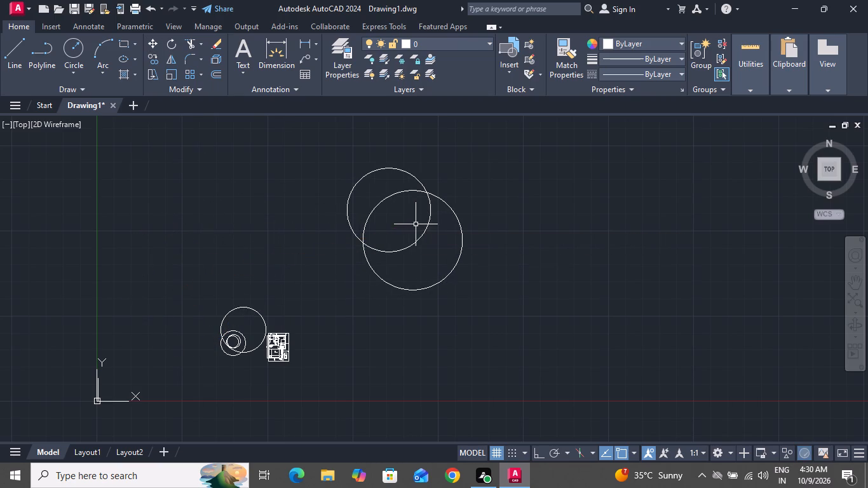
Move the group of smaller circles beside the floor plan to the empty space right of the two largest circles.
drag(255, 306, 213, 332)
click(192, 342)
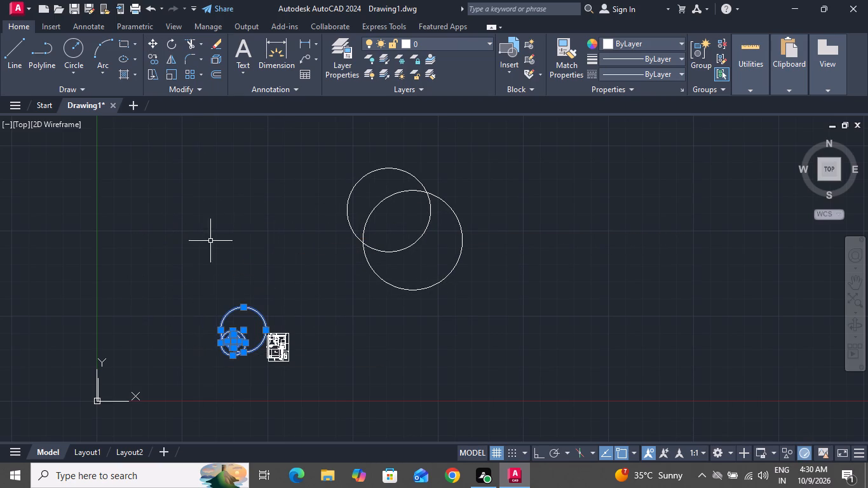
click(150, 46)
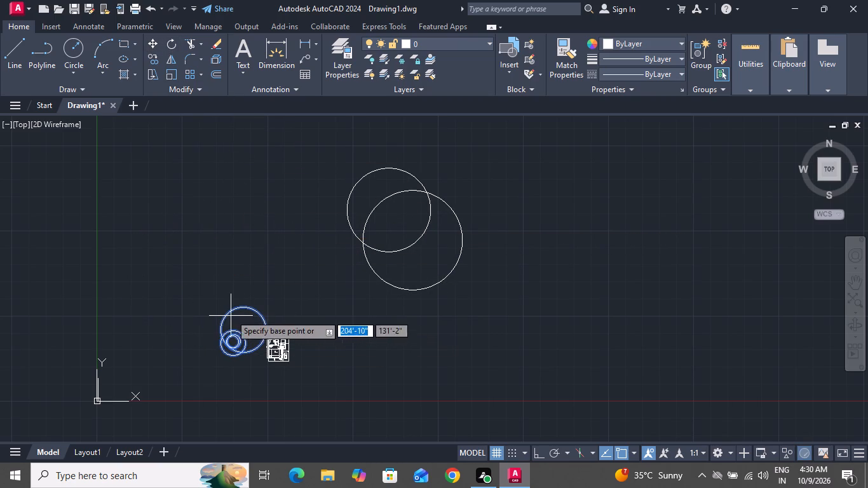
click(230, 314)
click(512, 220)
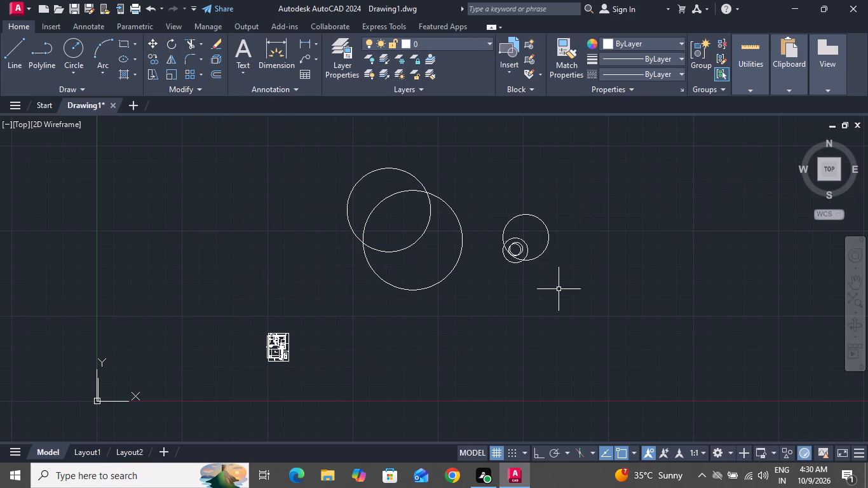
Delete all the circles, leaving only the floor plan in the drawing.
drag(562, 189, 521, 240)
click(313, 301)
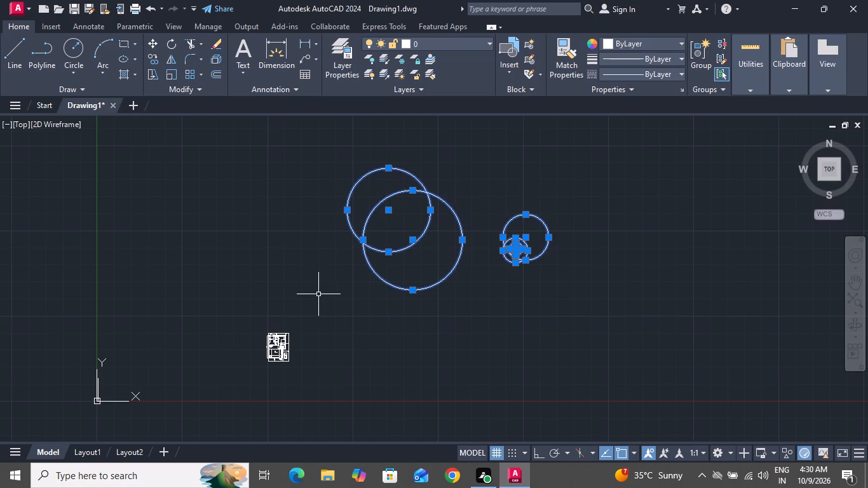
key(Insert)
key(Delete)
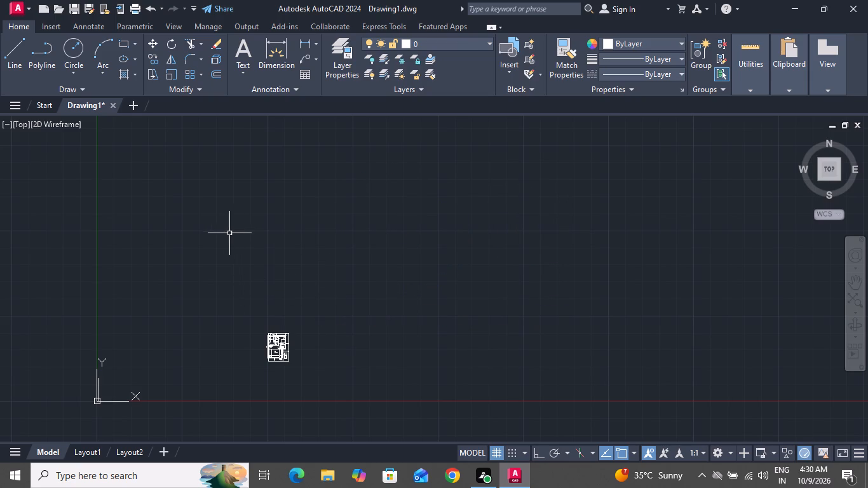
Save the drawing as Drawing12 in the 30X40 folder inside the intership folder on Local Disk (C:).
scroll(261, 367, up, 3)
scroll(337, 304, down, 1)
scroll(337, 304, up, 3)
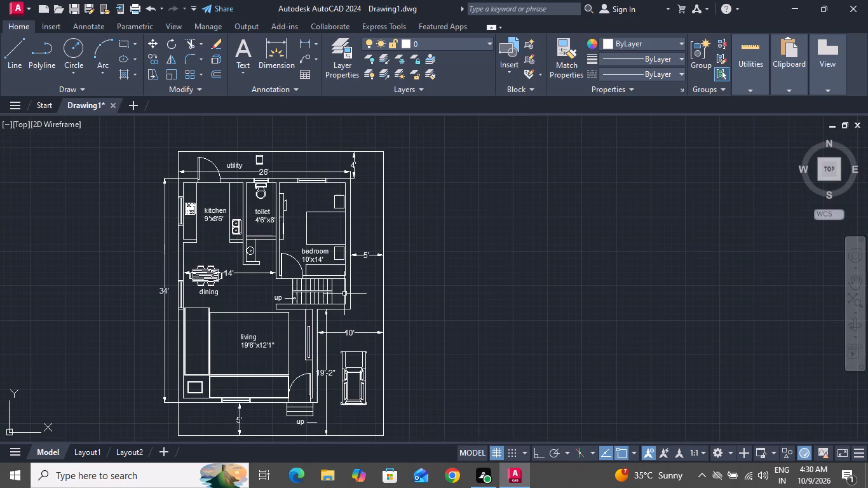
key(ctrl+s)
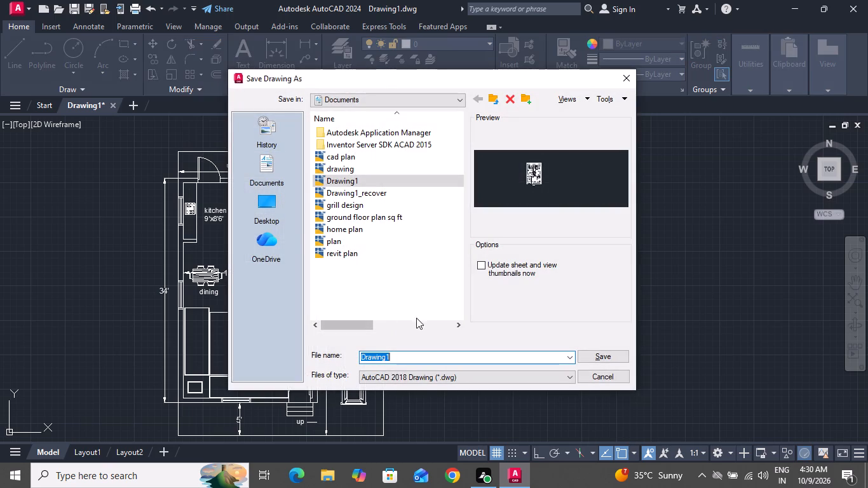
double_click(271, 207)
double_click(350, 154)
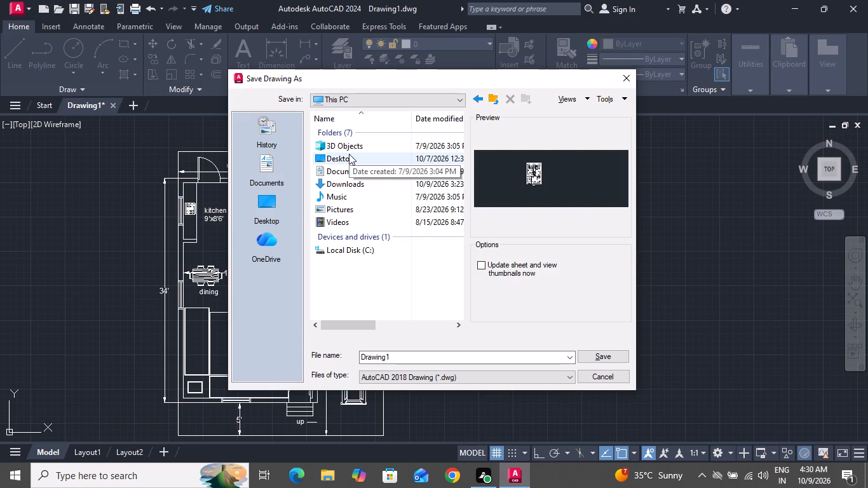
double_click(349, 154)
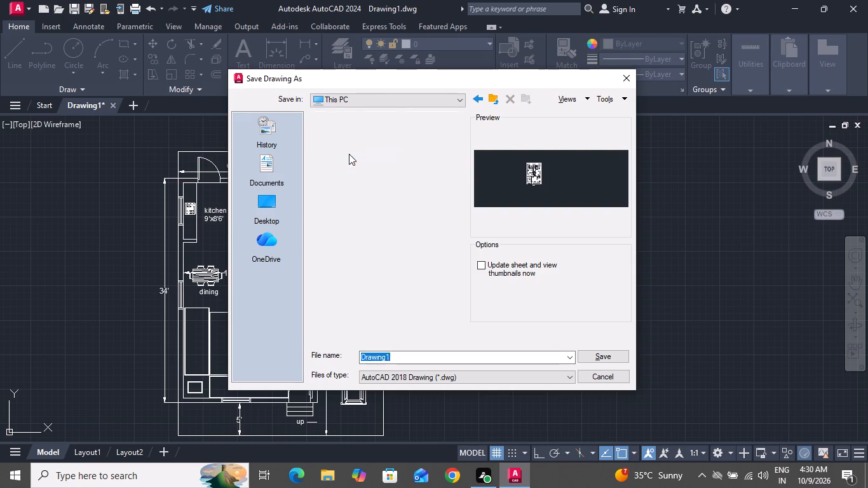
scroll(354, 173, down, 3)
scroll(354, 175, up, 1)
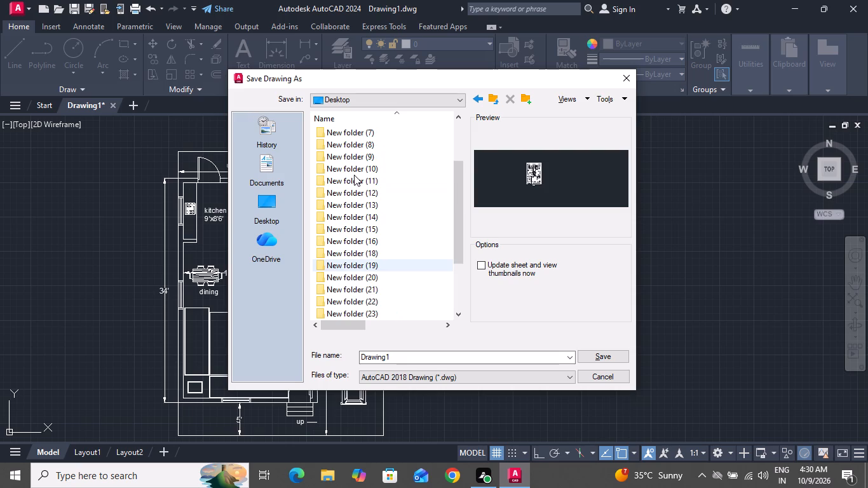
scroll(354, 175, down, 7)
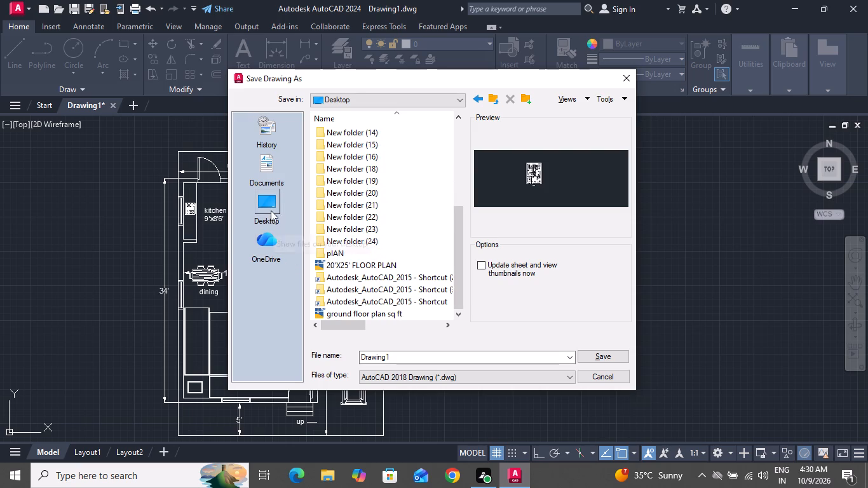
double_click(271, 210)
double_click(367, 159)
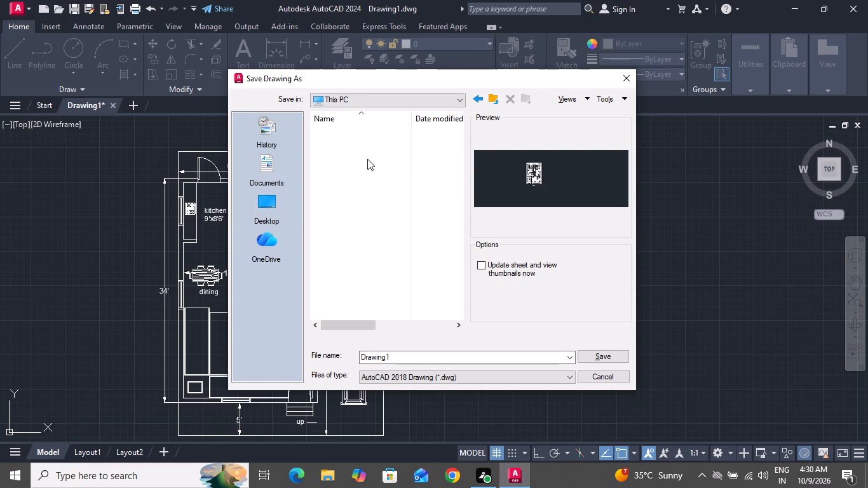
double_click(365, 252)
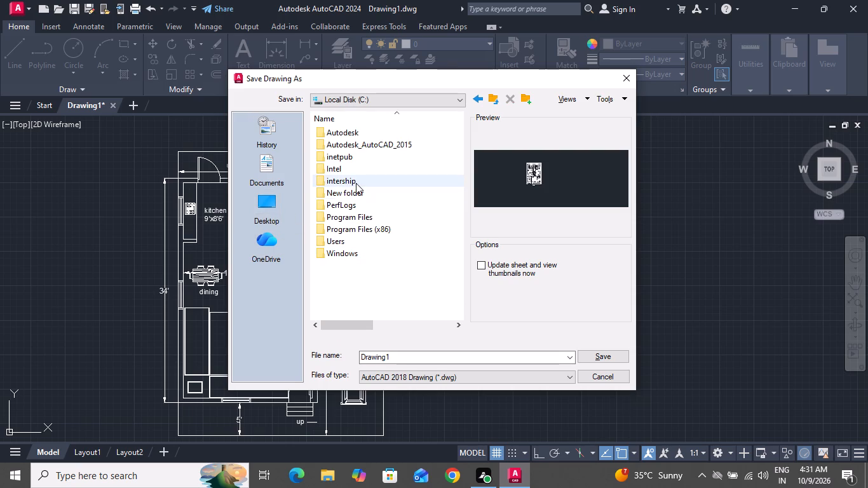
double_click(356, 183)
double_click(363, 137)
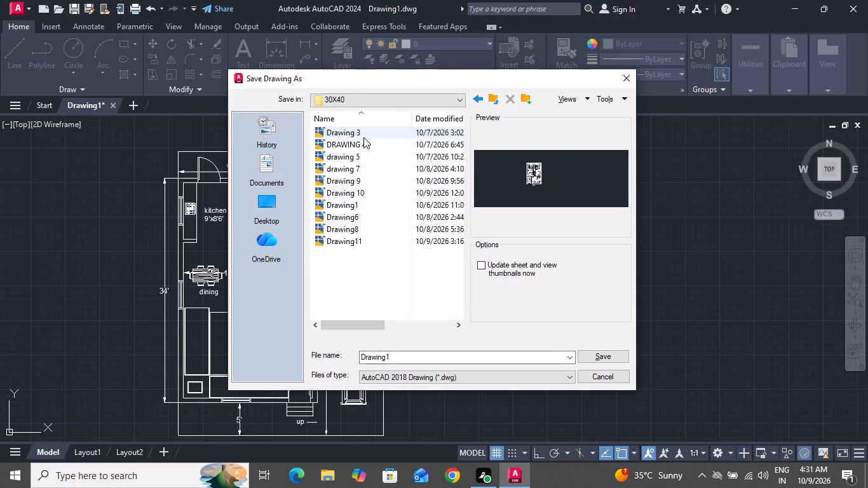
click(410, 357)
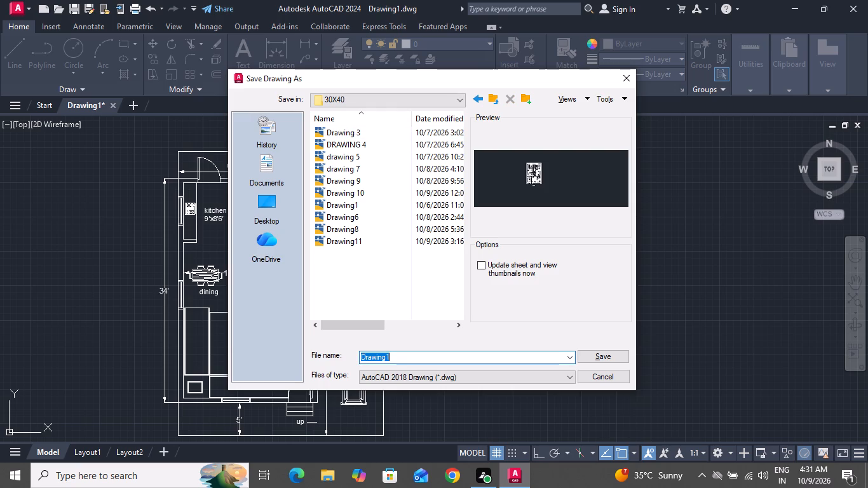
click(409, 357)
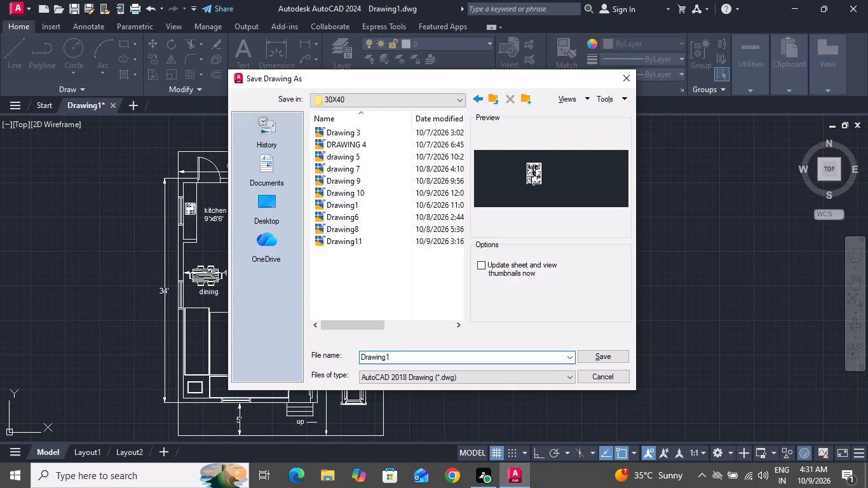
key(2)
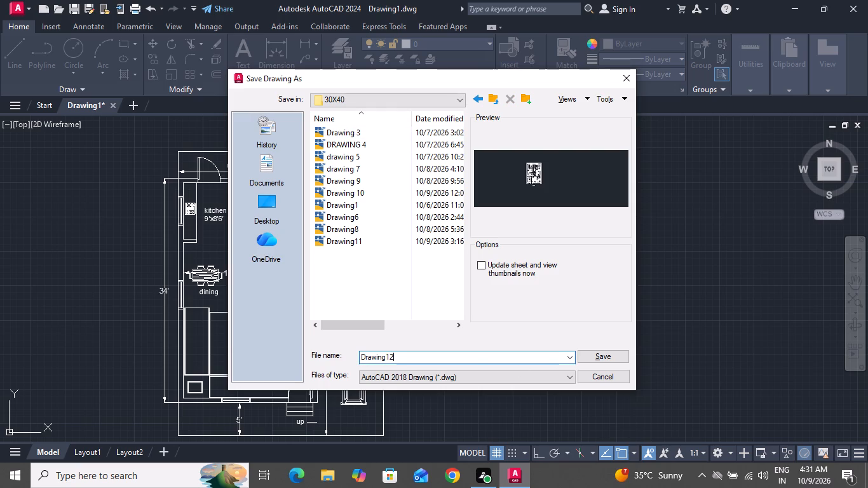
click(601, 354)
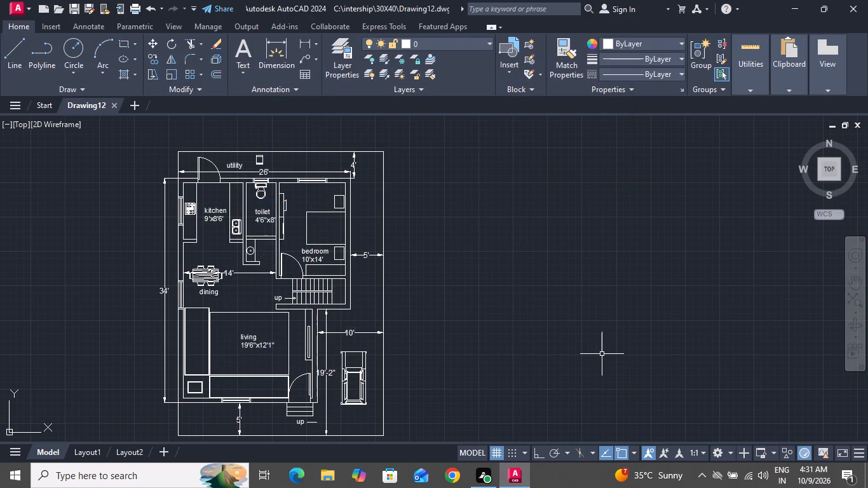
Run the LOGFILEOFF command.
scroll(509, 301, down, 1)
scroll(336, 297, down, 1)
scroll(339, 282, up, 3)
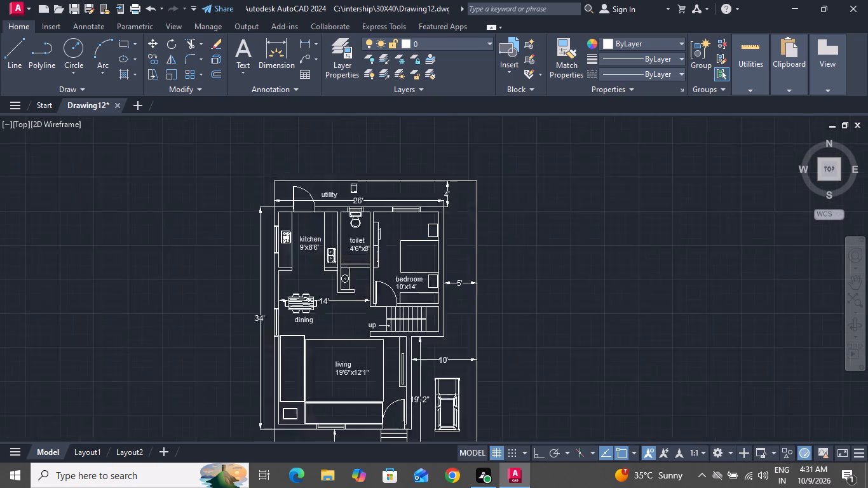
scroll(339, 282, up, 1)
scroll(339, 281, down, 3)
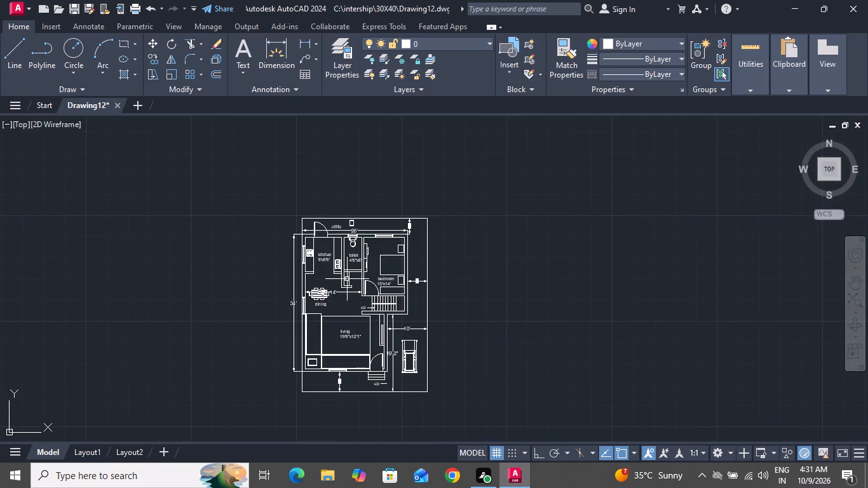
text(lo)
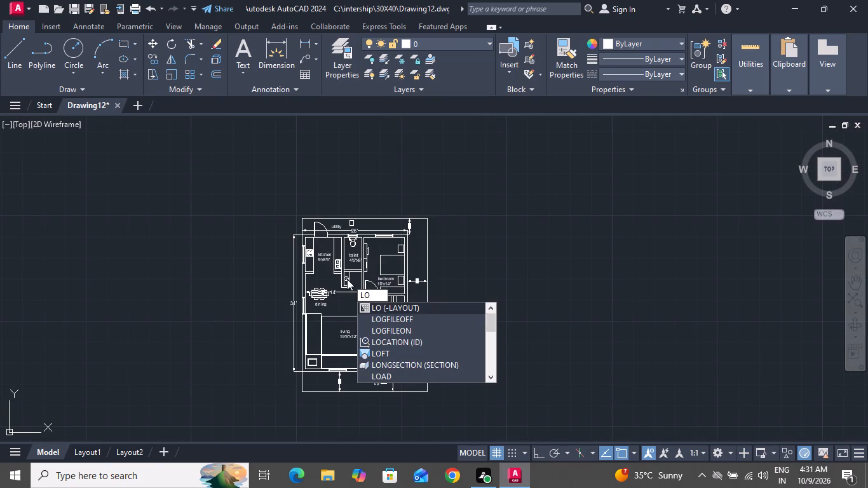
key(g)
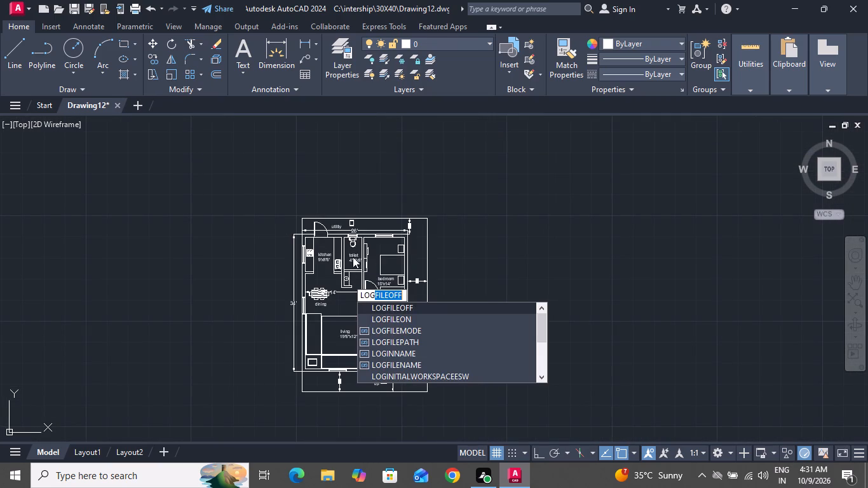
click(402, 308)
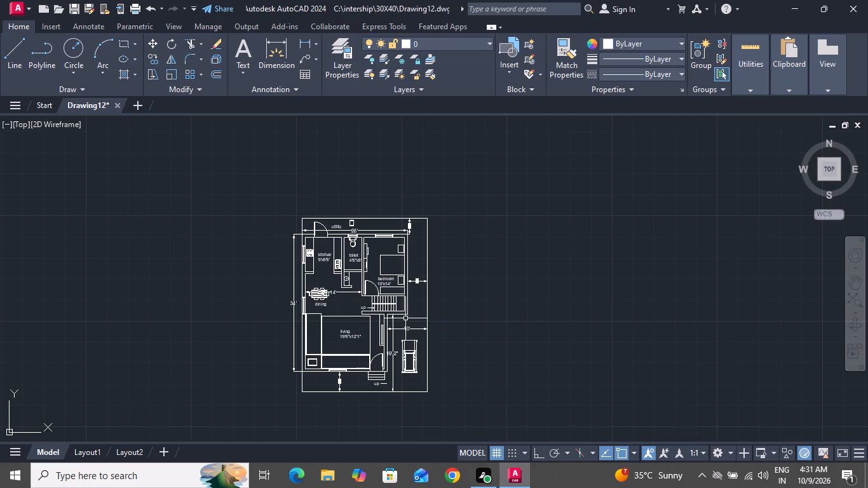
Start plotting the drawing and load the <Previous plot> page setup.
key(ctrl+p)
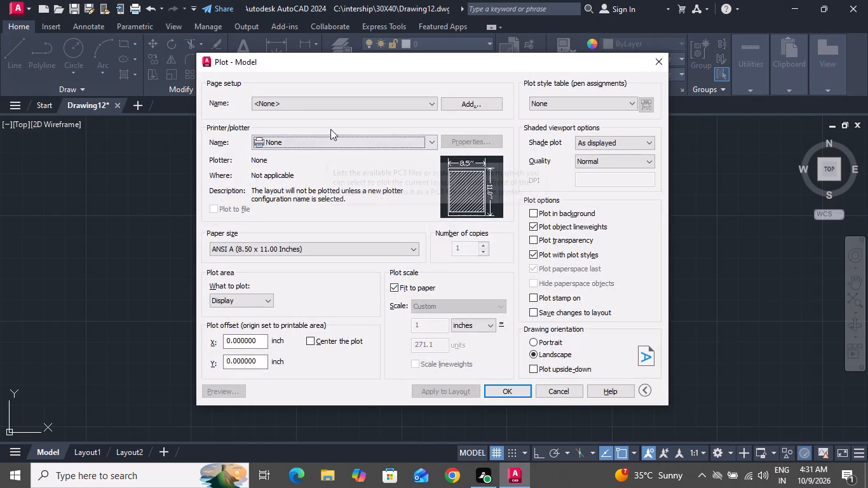
click(333, 102)
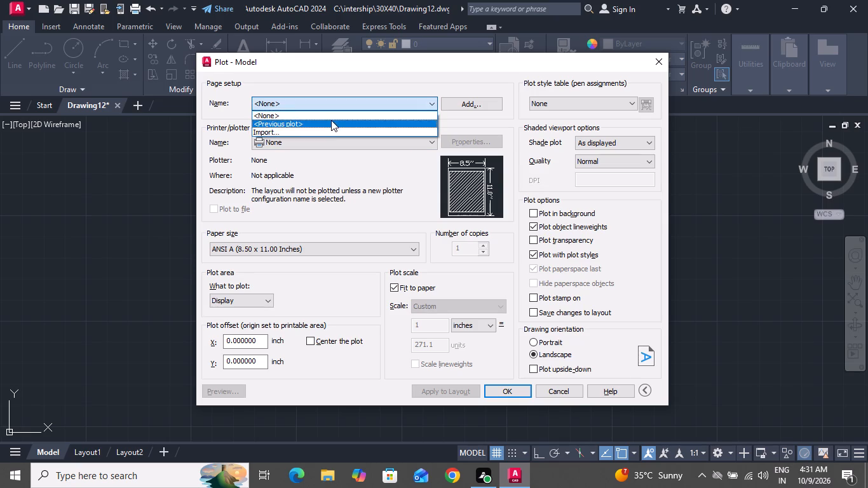
click(330, 121)
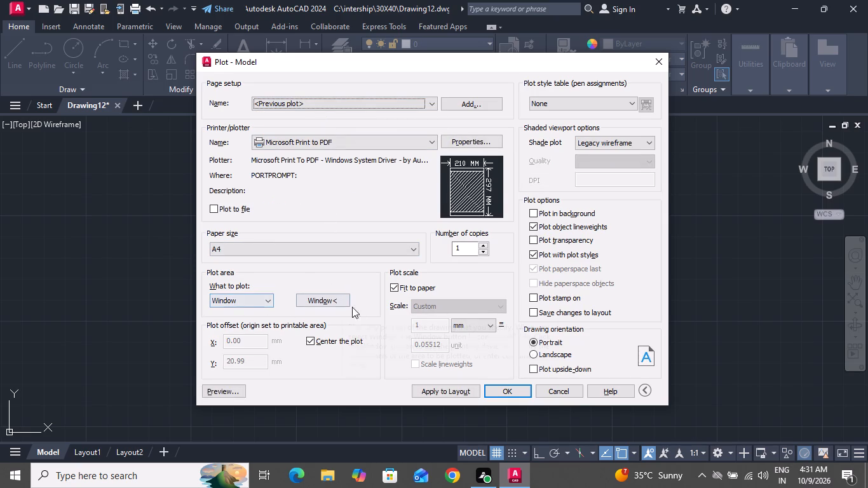
Define the plot area as a window enclosing the whole floor plan with a margin around its boundary.
click(334, 302)
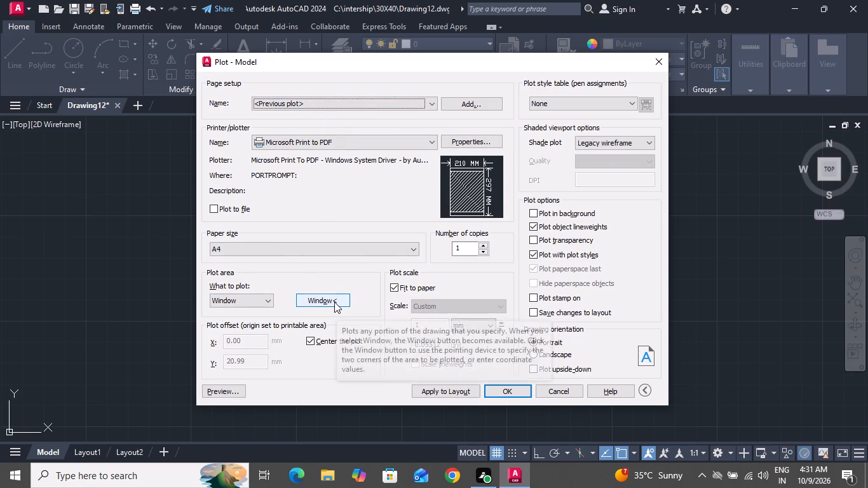
drag(278, 210, 285, 218)
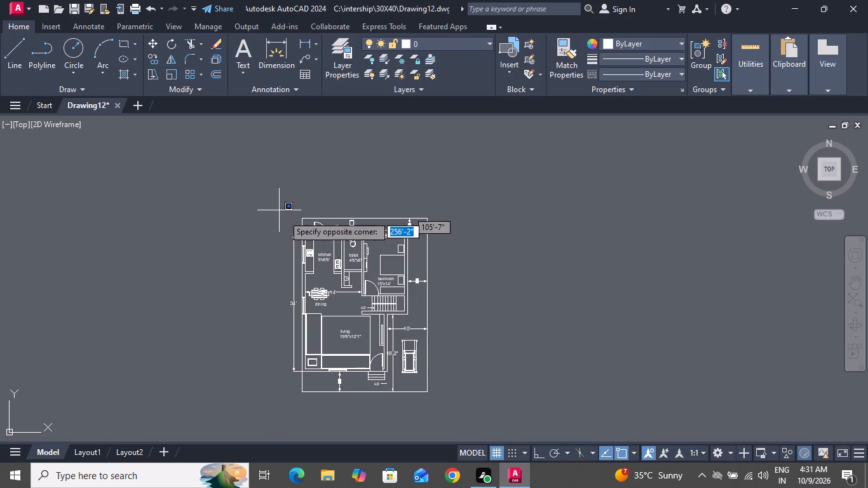
drag(285, 218, 451, 412)
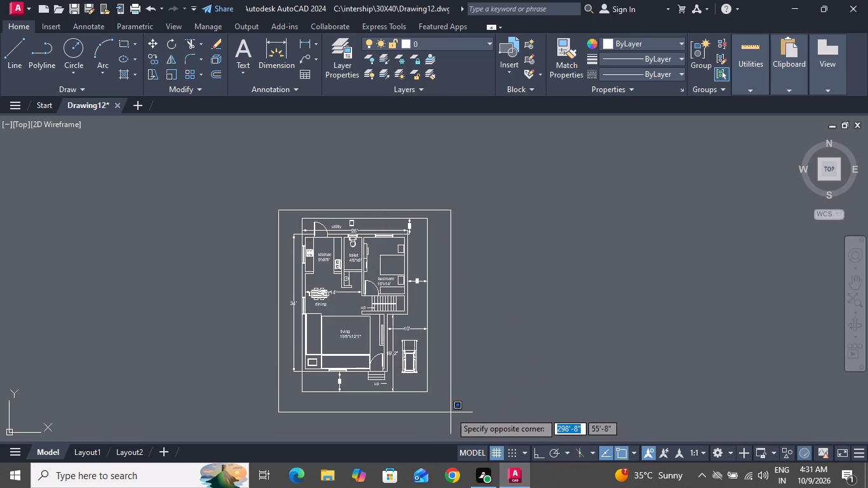
drag(451, 412, 442, 406)
click(442, 406)
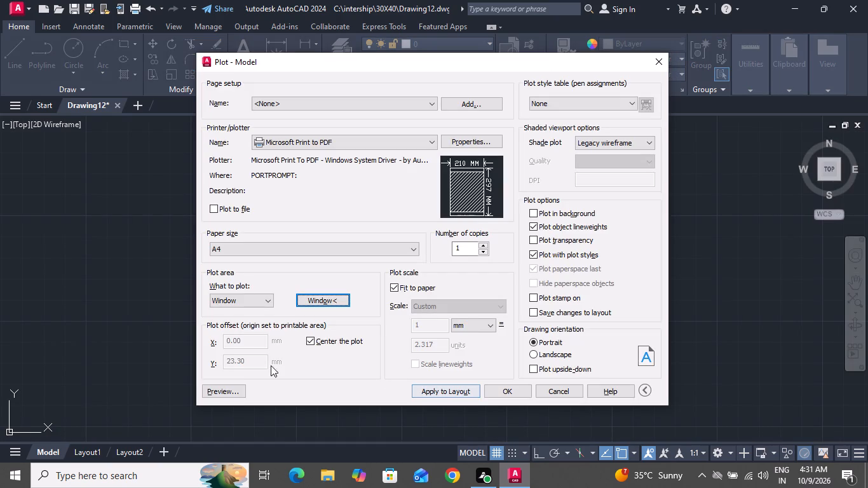
Preview the plot and examine the floor plan's layout, dimensions and room labels on the A4 sheet.
click(242, 386)
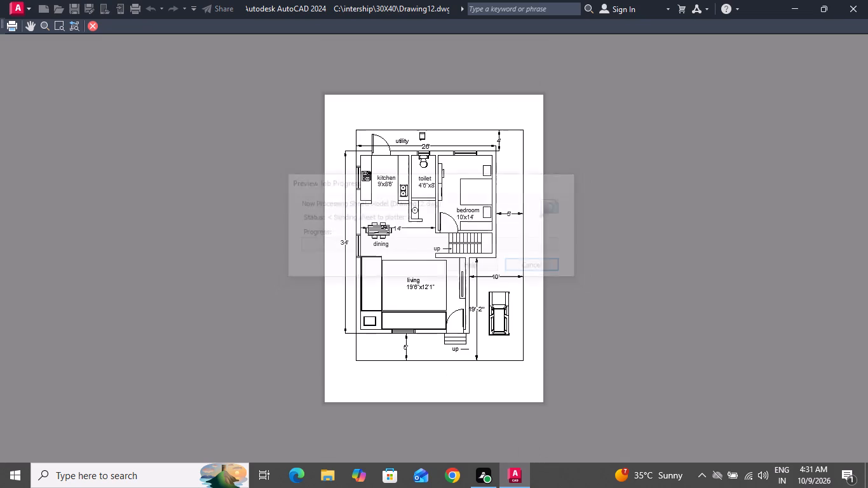
scroll(377, 271, up, 2)
scroll(381, 269, down, 1)
scroll(431, 239, up, 3)
scroll(431, 239, down, 1)
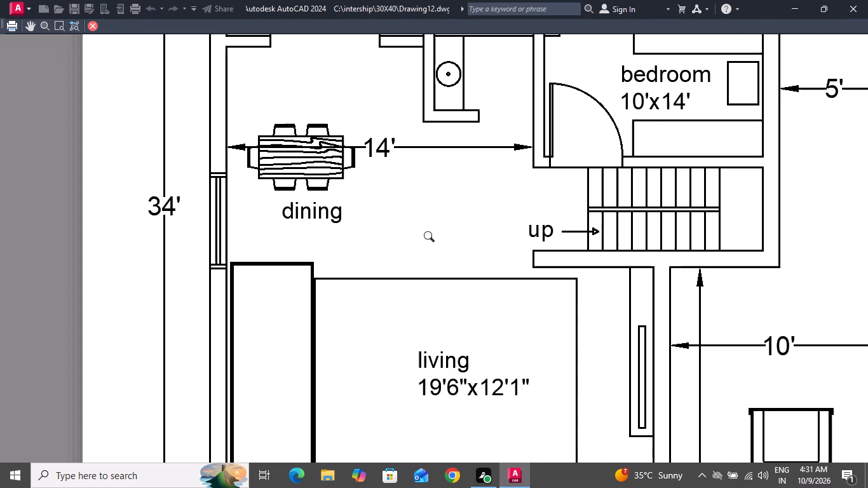
scroll(426, 245, up, 1)
scroll(426, 249, down, 3)
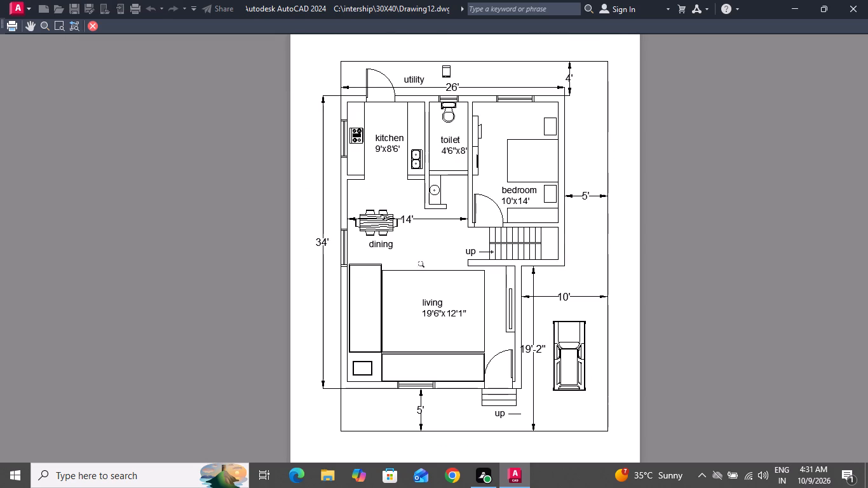
scroll(477, 105, up, 2)
scroll(479, 112, down, 3)
scroll(487, 226, up, 1)
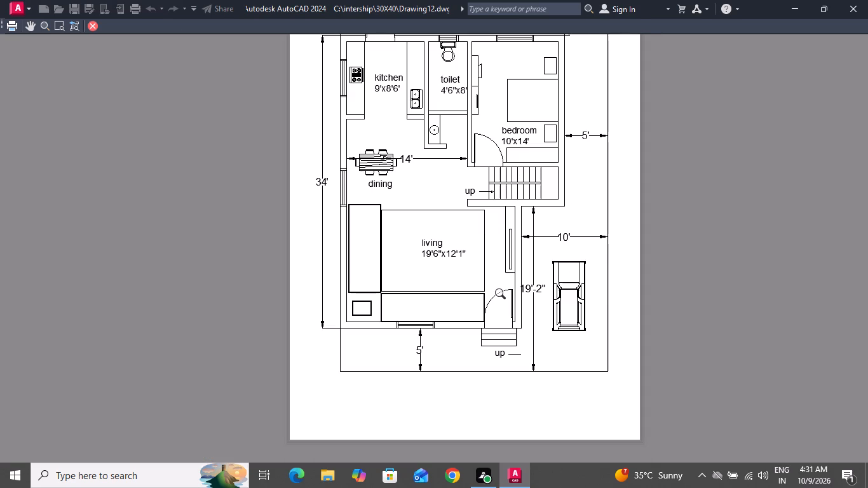
scroll(504, 297, down, 1)
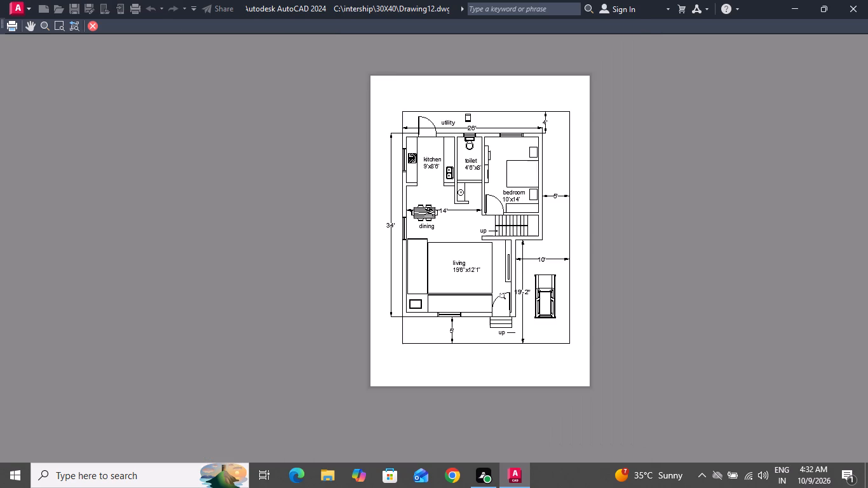
scroll(504, 297, up, 1)
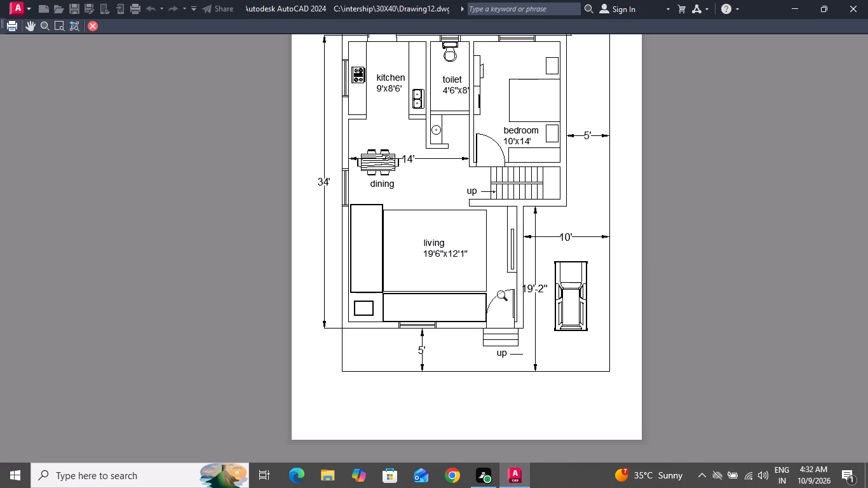
scroll(504, 297, down, 2)
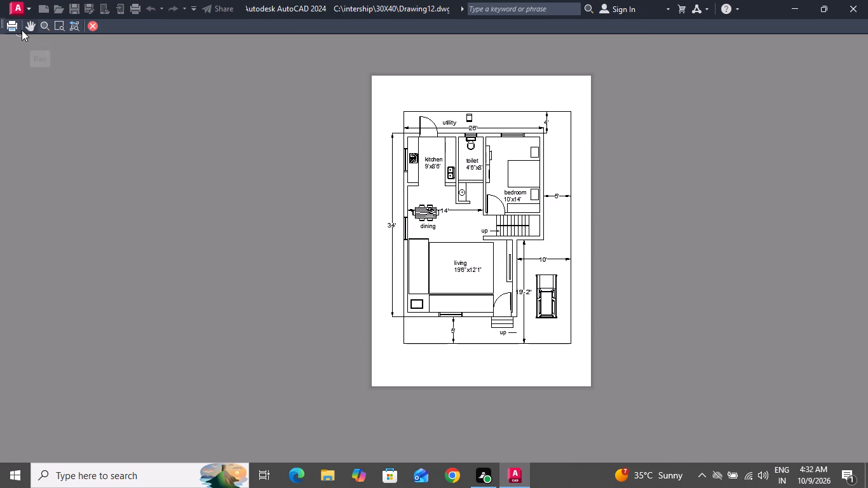
Plot the previewed sheet to a PDF named pdf 12 in the 30X40 folder.
click(12, 24)
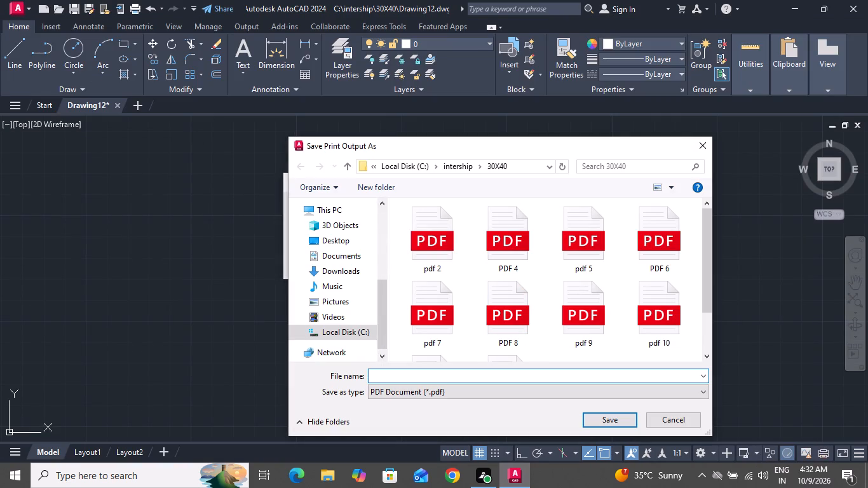
text(pd)
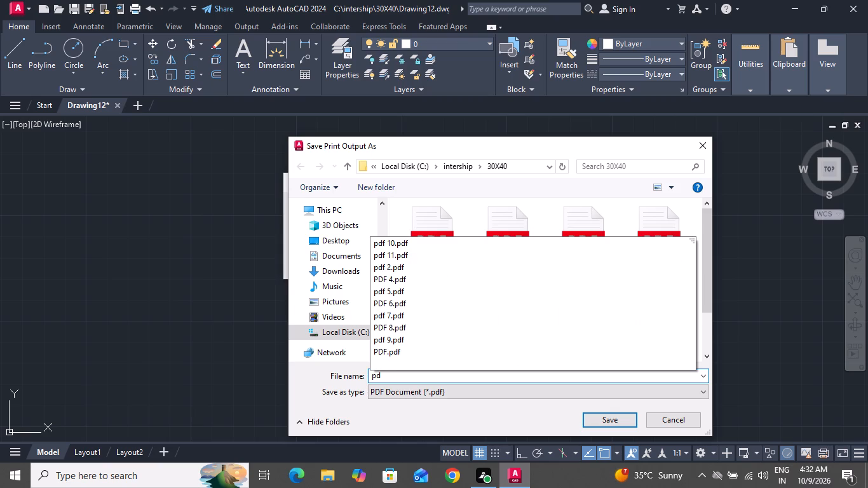
key(f)
key(space)
text(12)
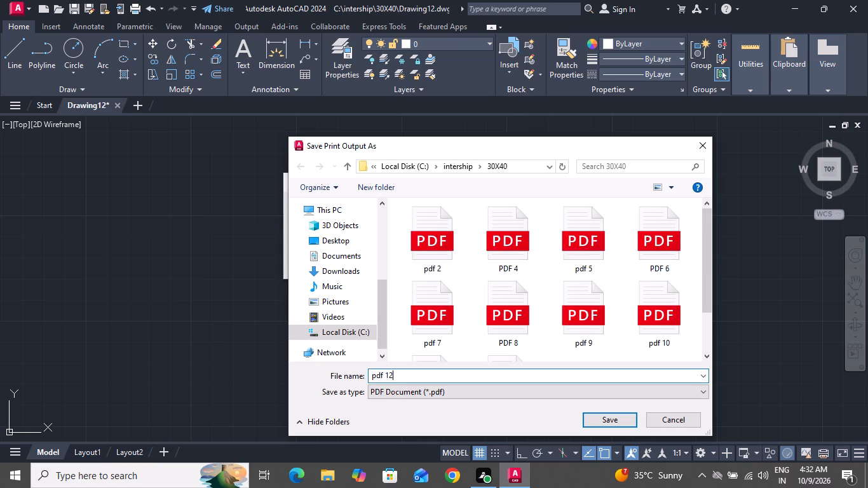
click(613, 417)
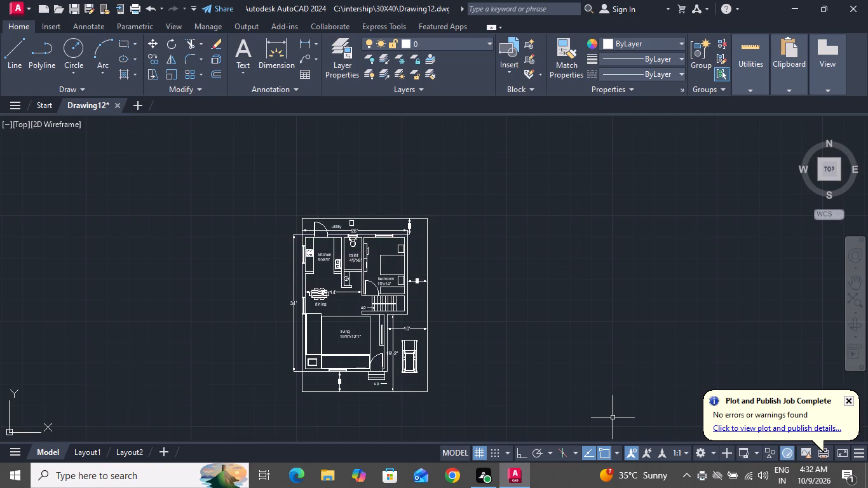